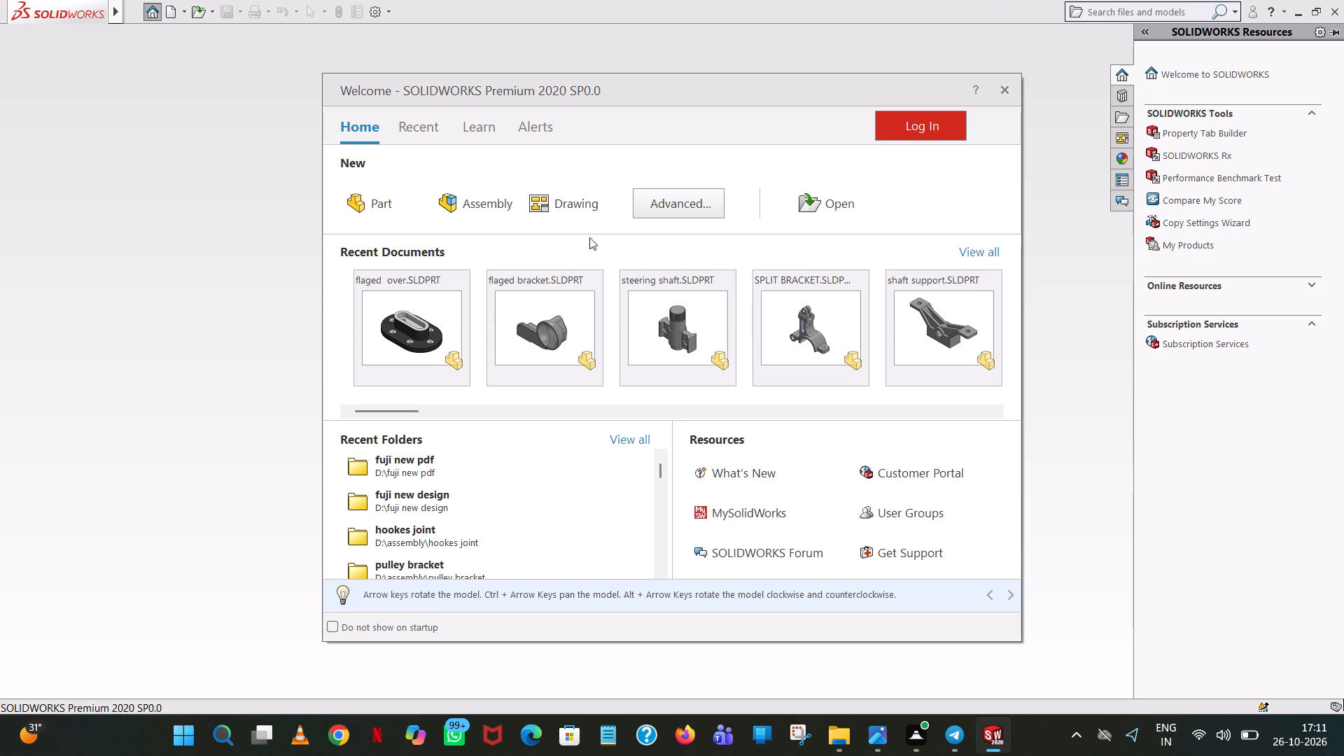
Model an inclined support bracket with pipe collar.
Create a new part document.
double_click(375, 197)
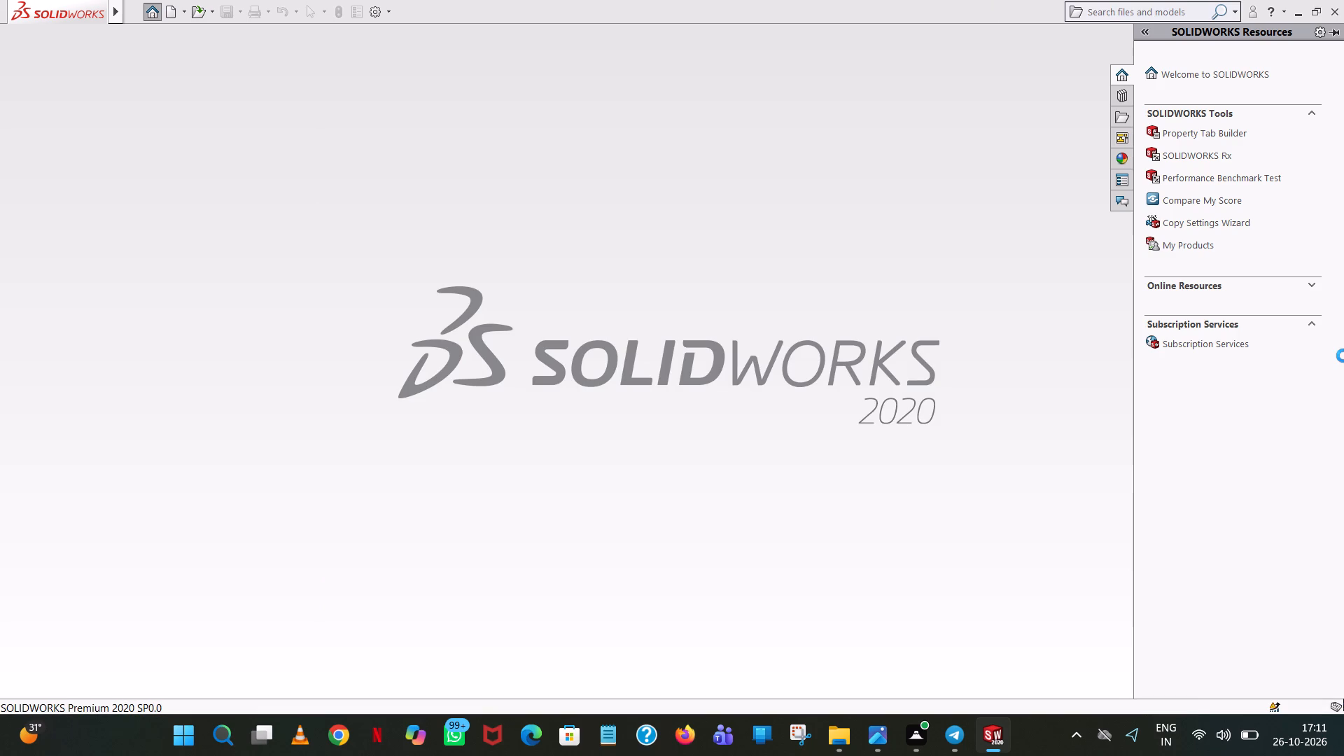
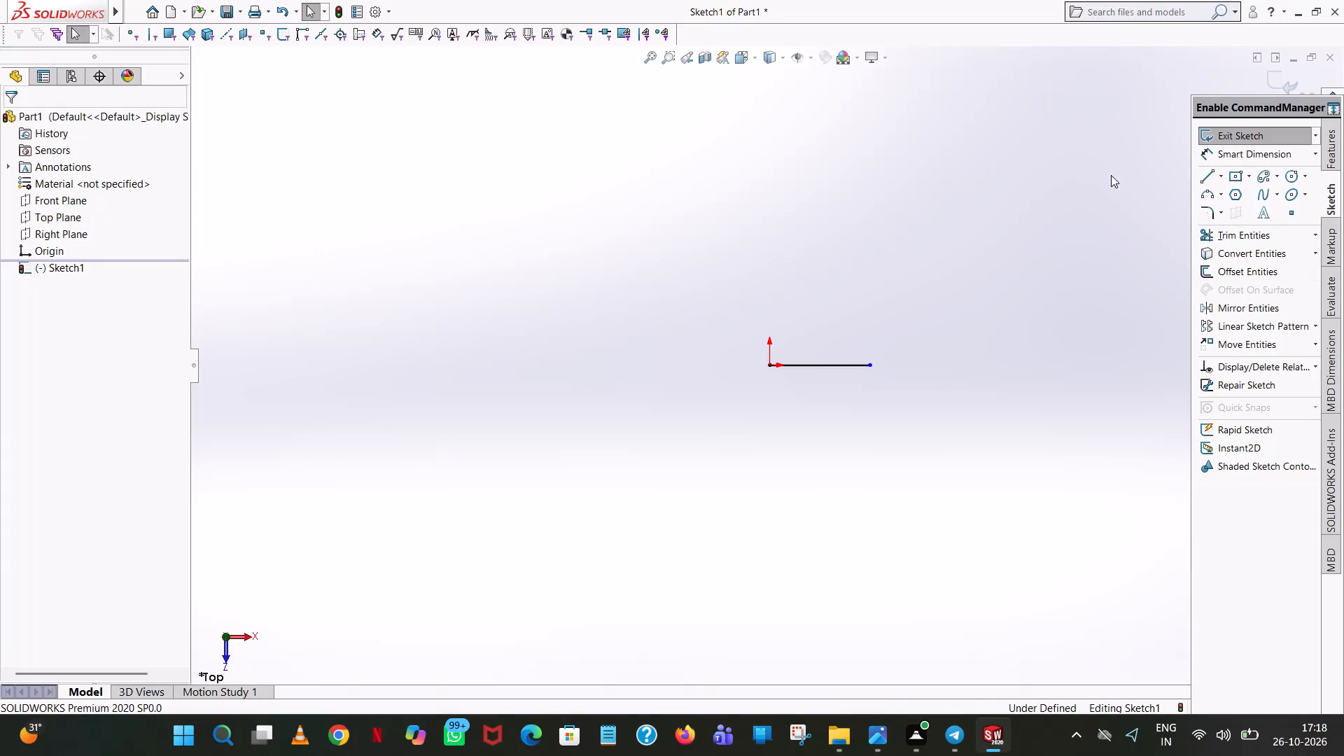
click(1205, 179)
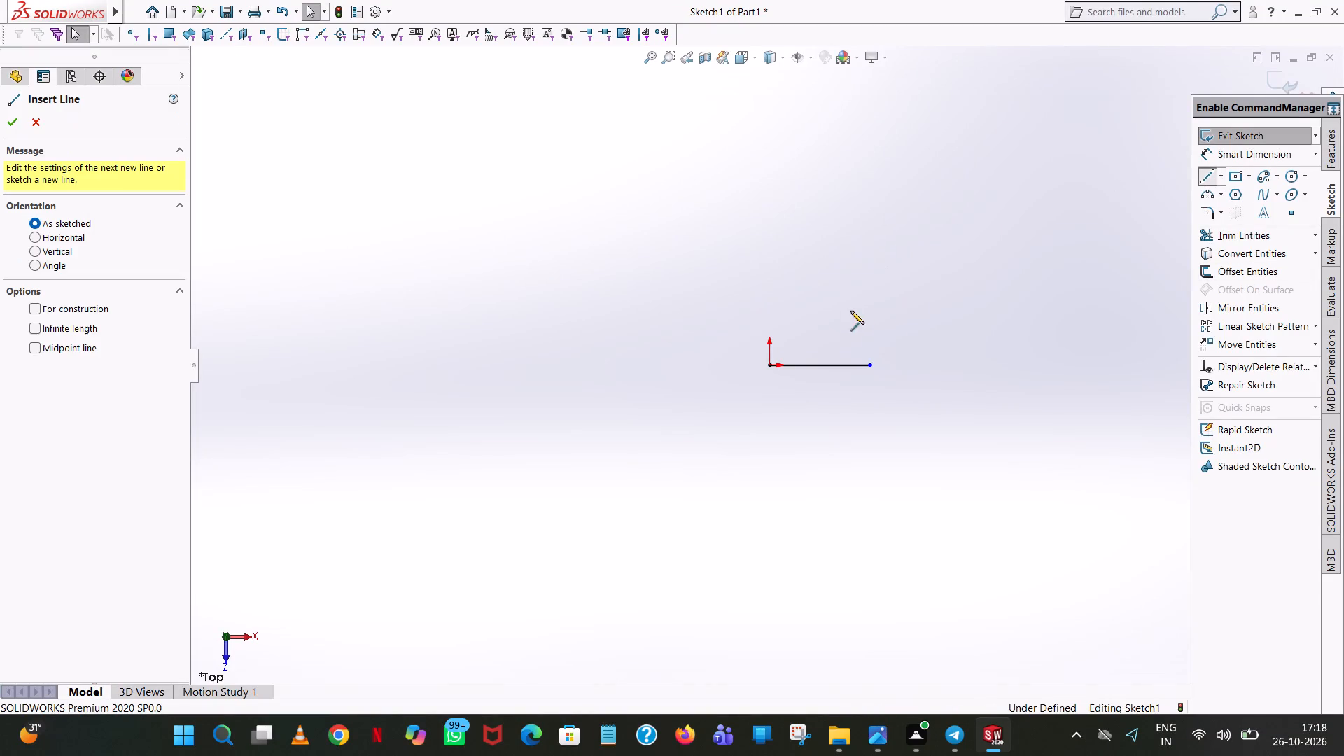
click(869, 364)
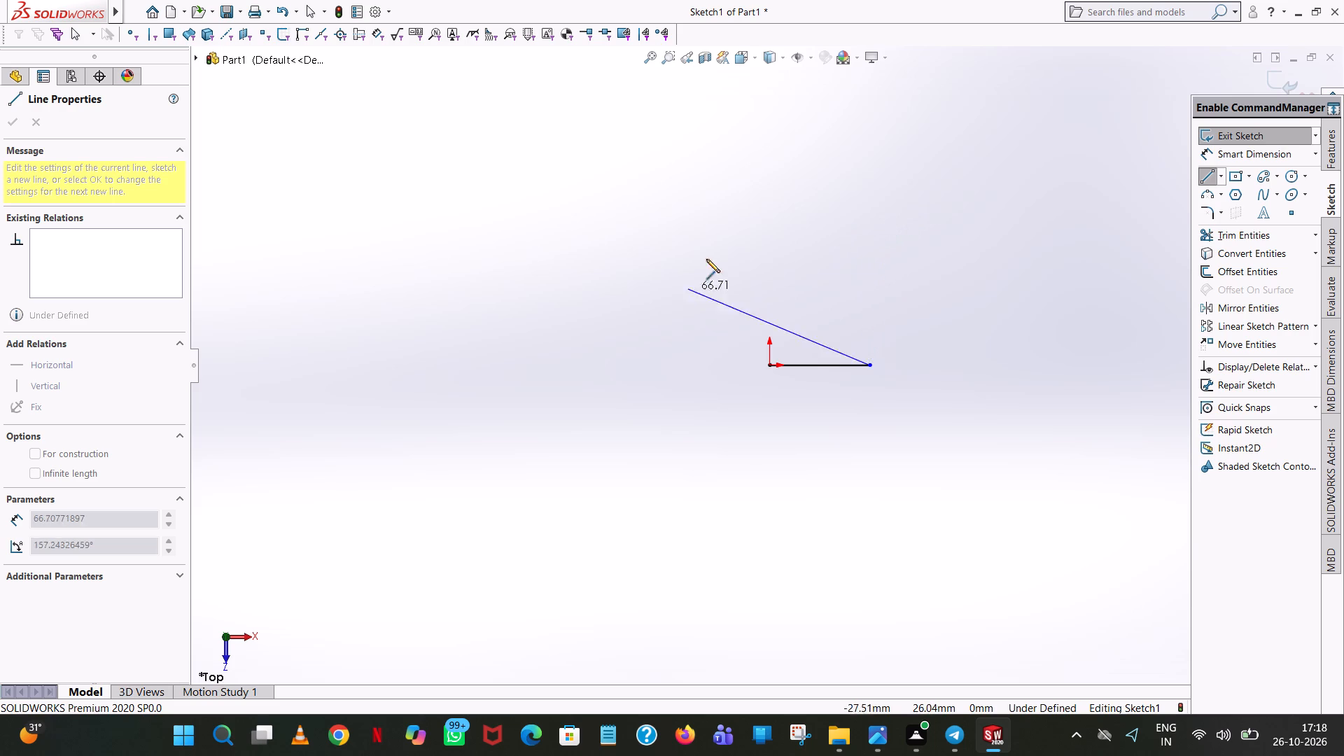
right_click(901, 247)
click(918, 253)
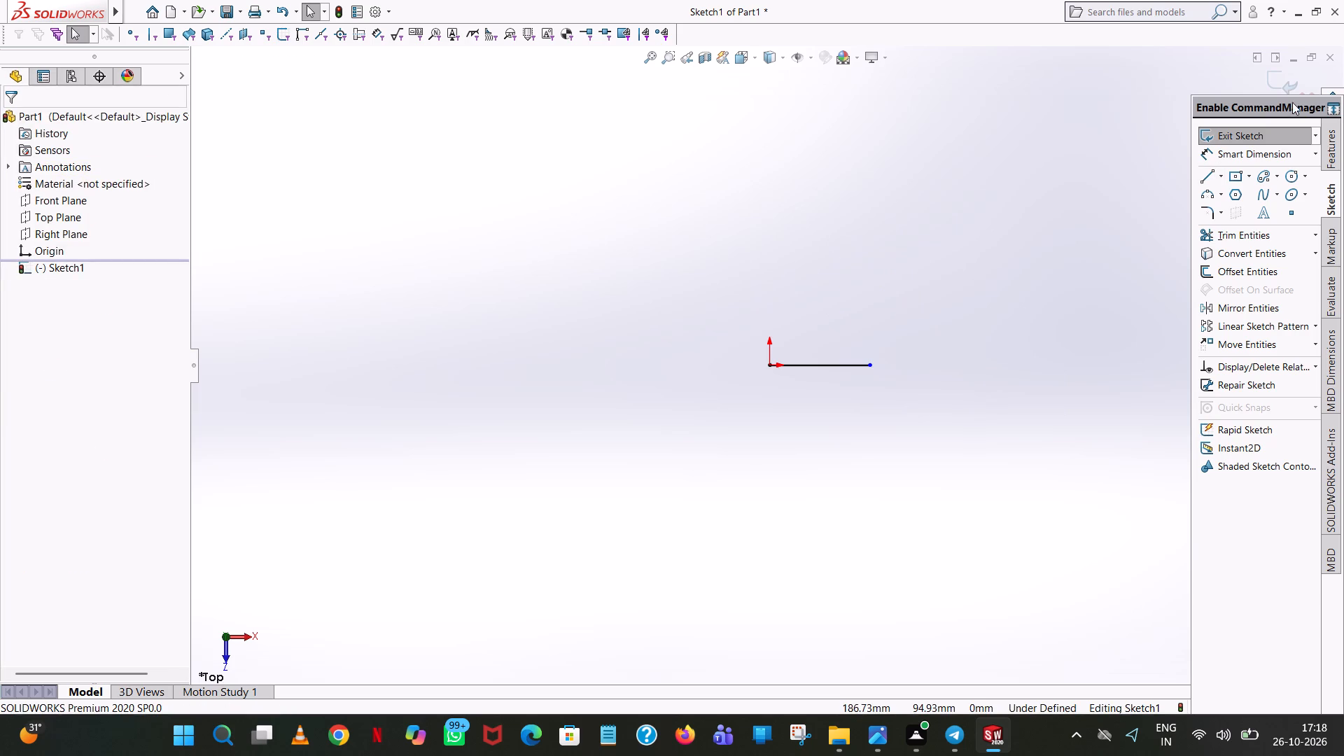
Trim away the existing horizontal line that starts at the origin.
click(1222, 234)
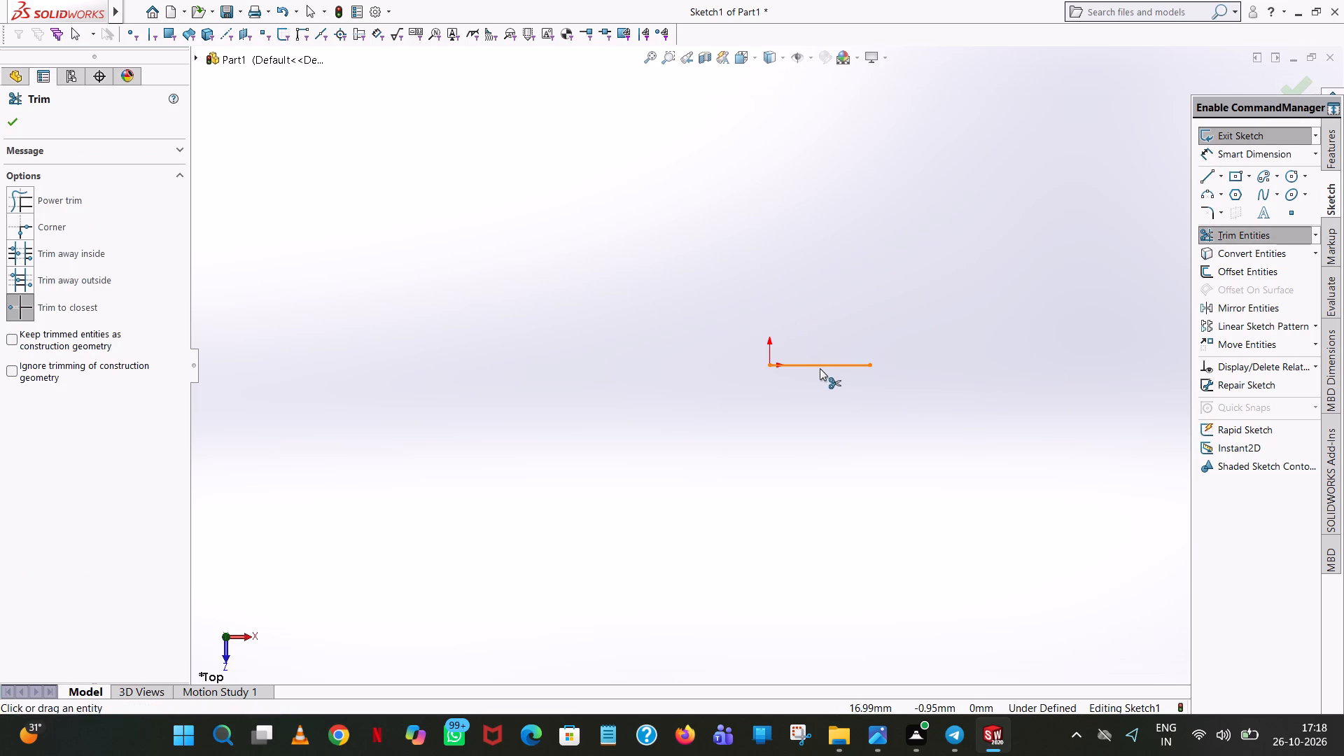
click(820, 367)
Draw a vertical line upward from the origin and set its length to 104/2 mm.
double_click(1205, 166)
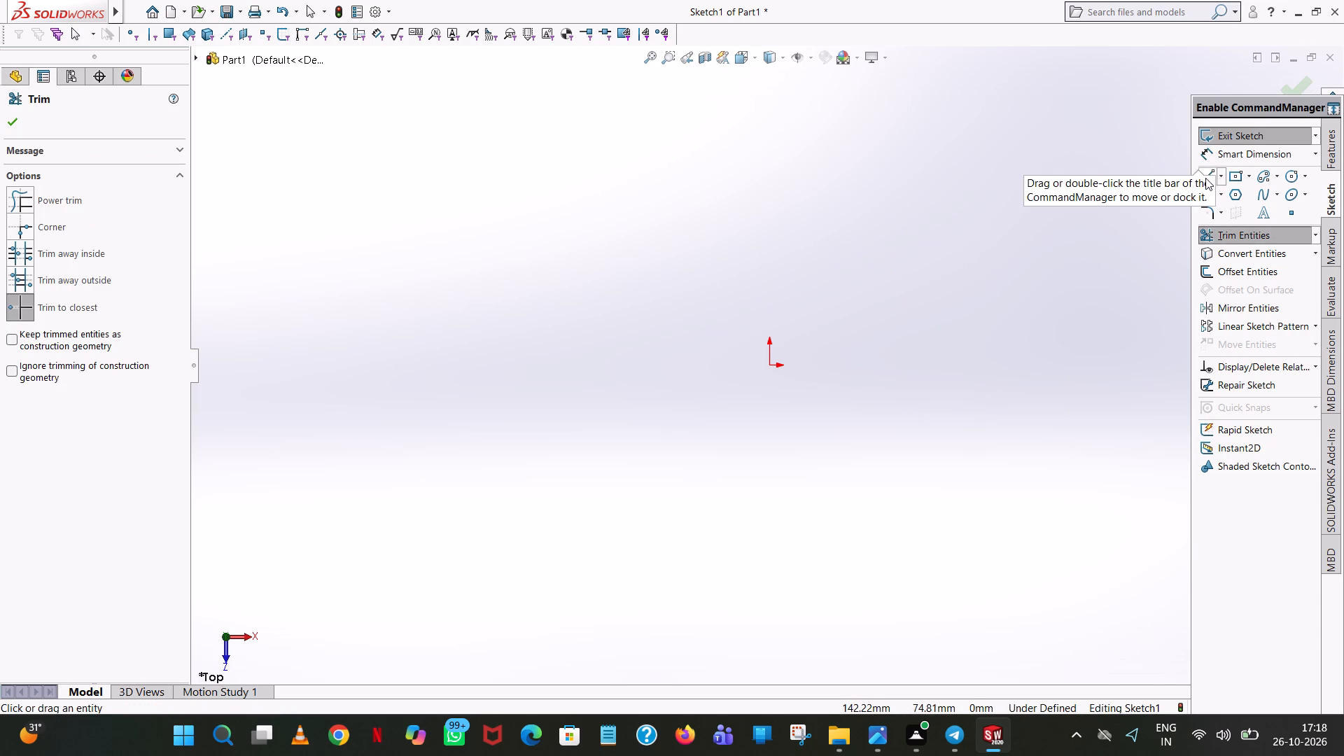
click(1205, 178)
click(1214, 176)
click(1206, 174)
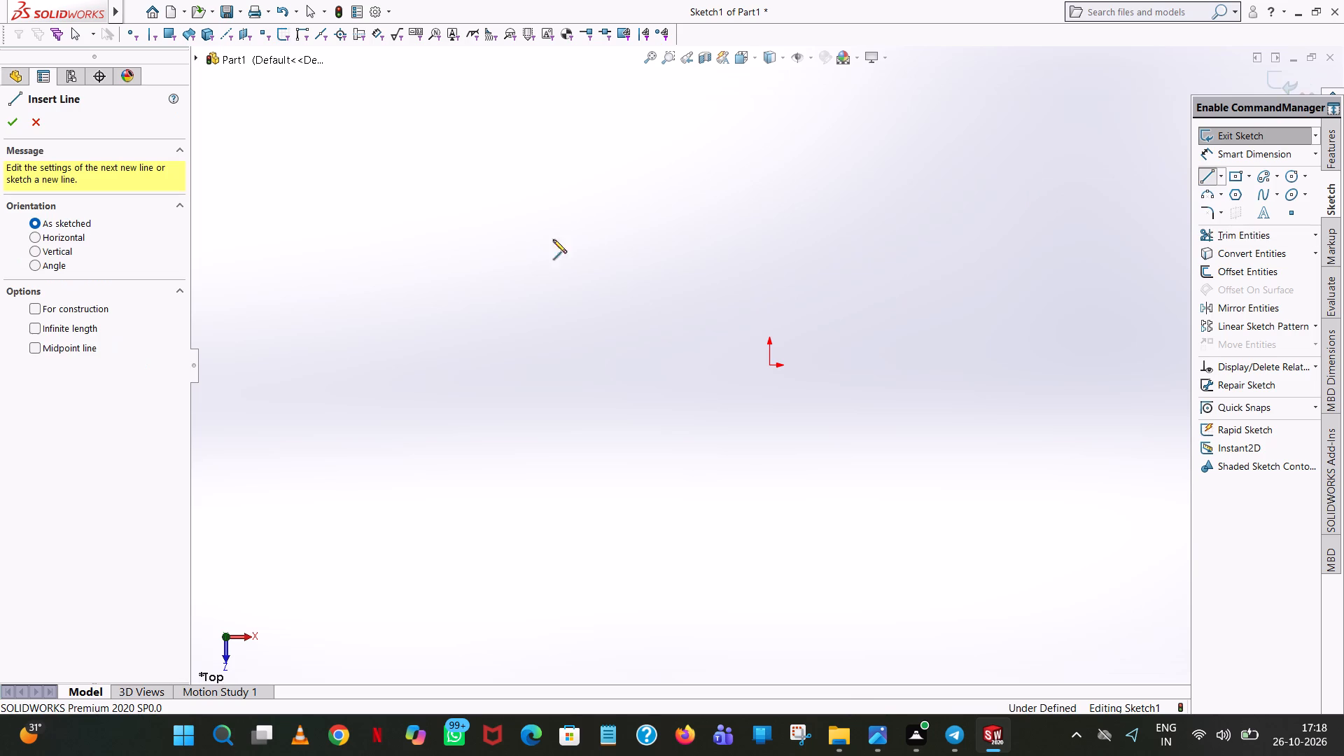
click(769, 366)
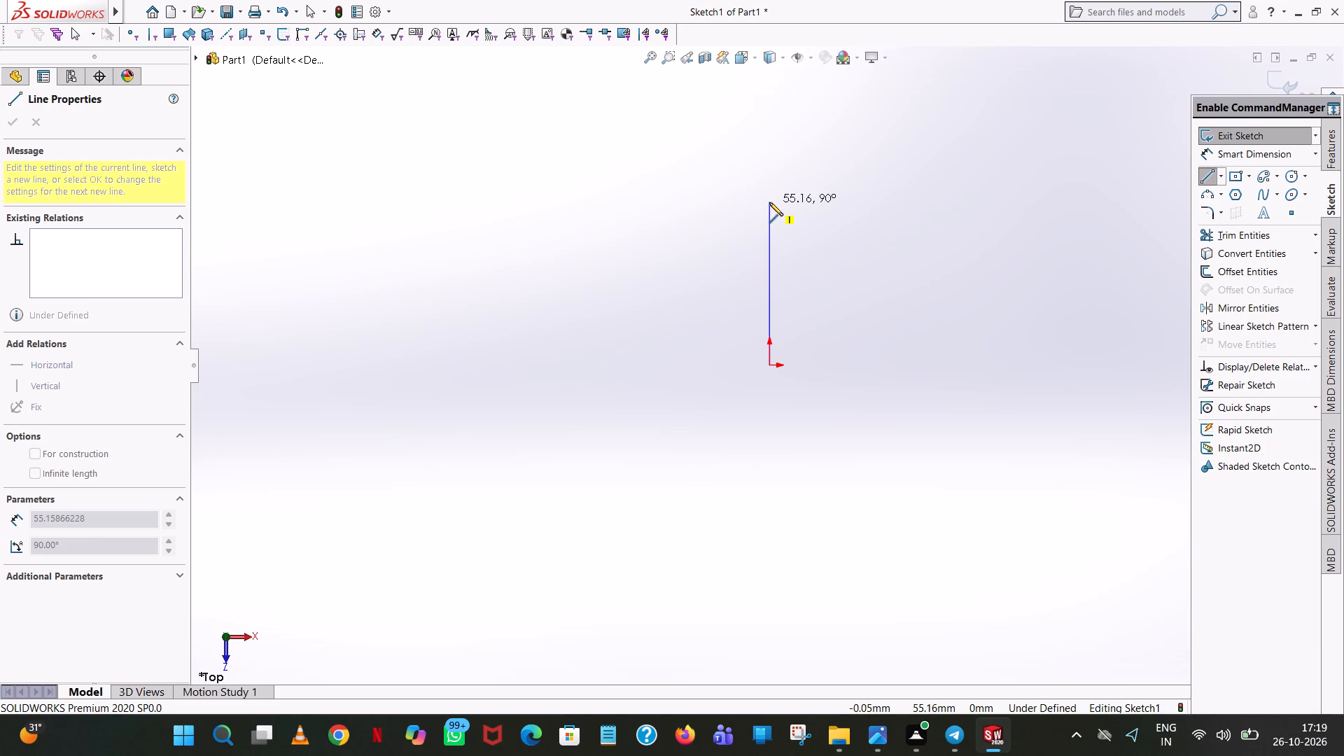
click(769, 202)
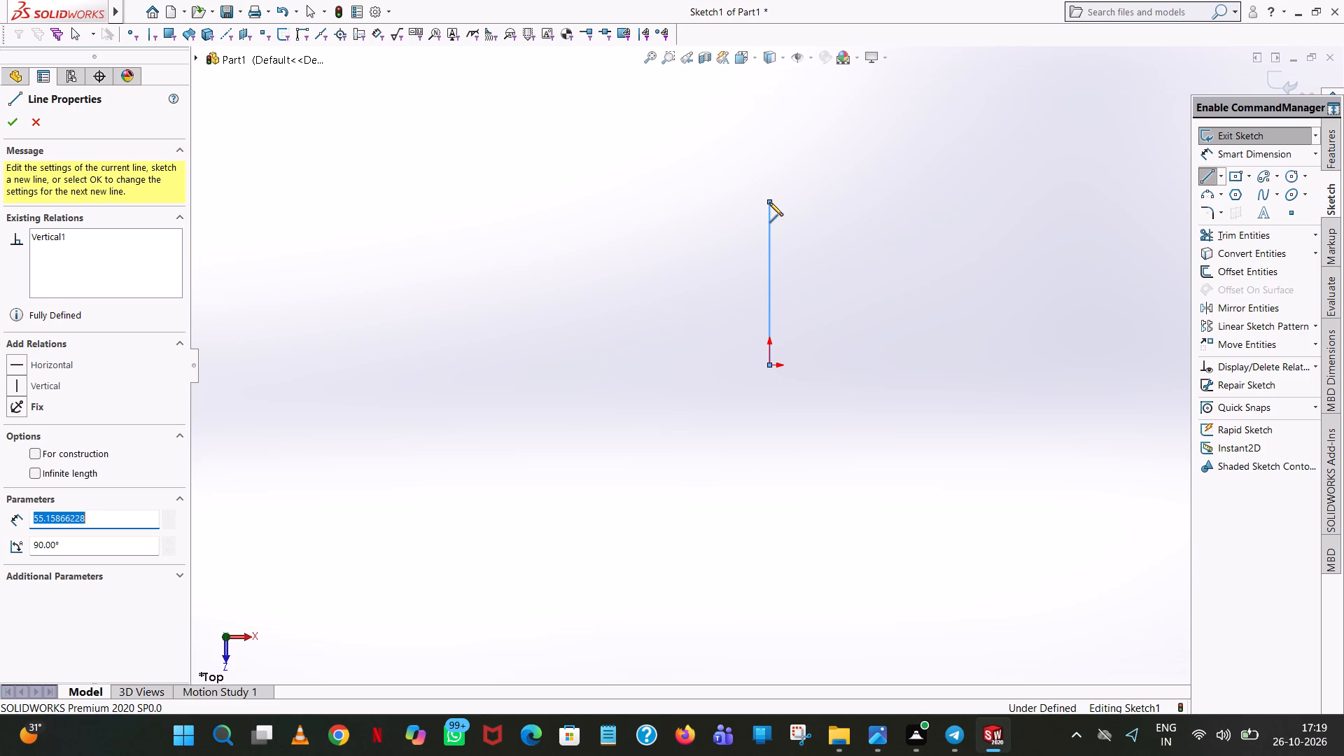
text(10)
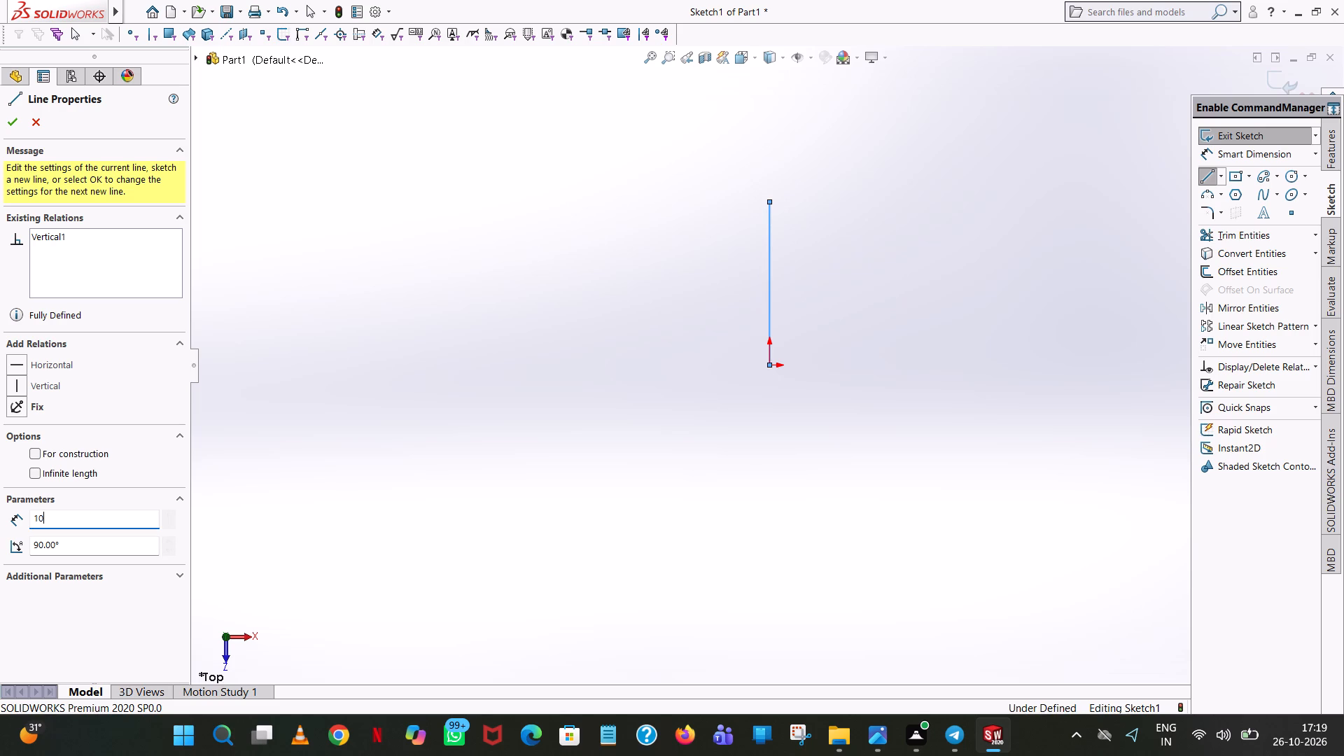
key(4)
key(slash)
key(2)
key(Return)
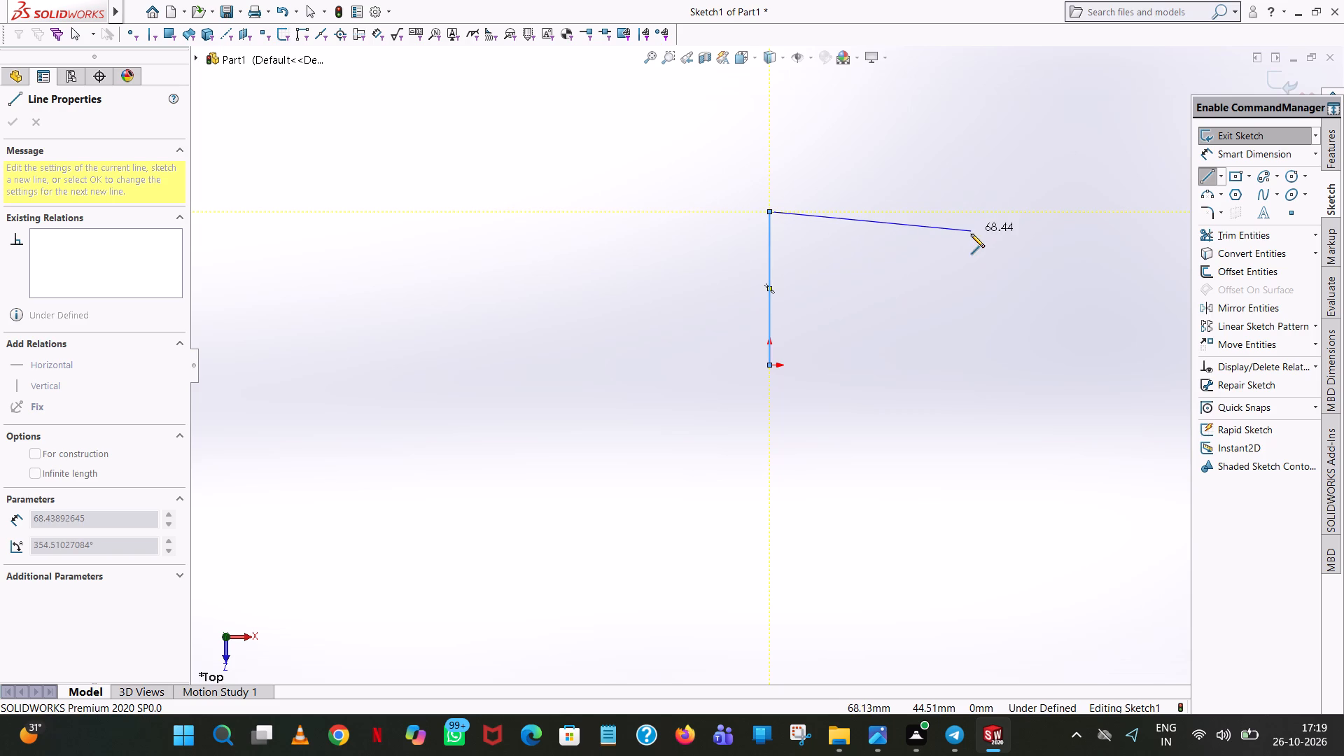
Draw a downward-sloping line rightward from the vertical line's upper end, with length 100 mm and angle 360-8 degrees.
click(1074, 243)
right_click(1074, 243)
click(1146, 258)
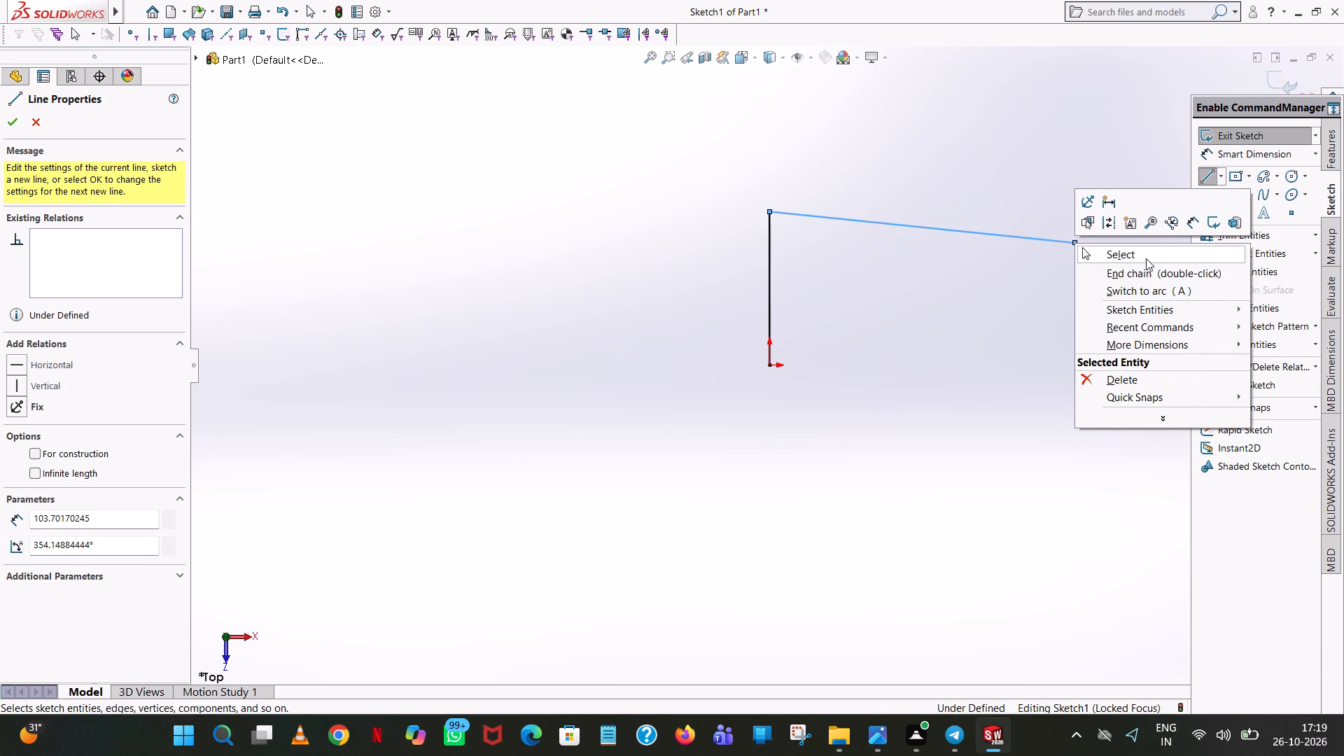
click(1051, 238)
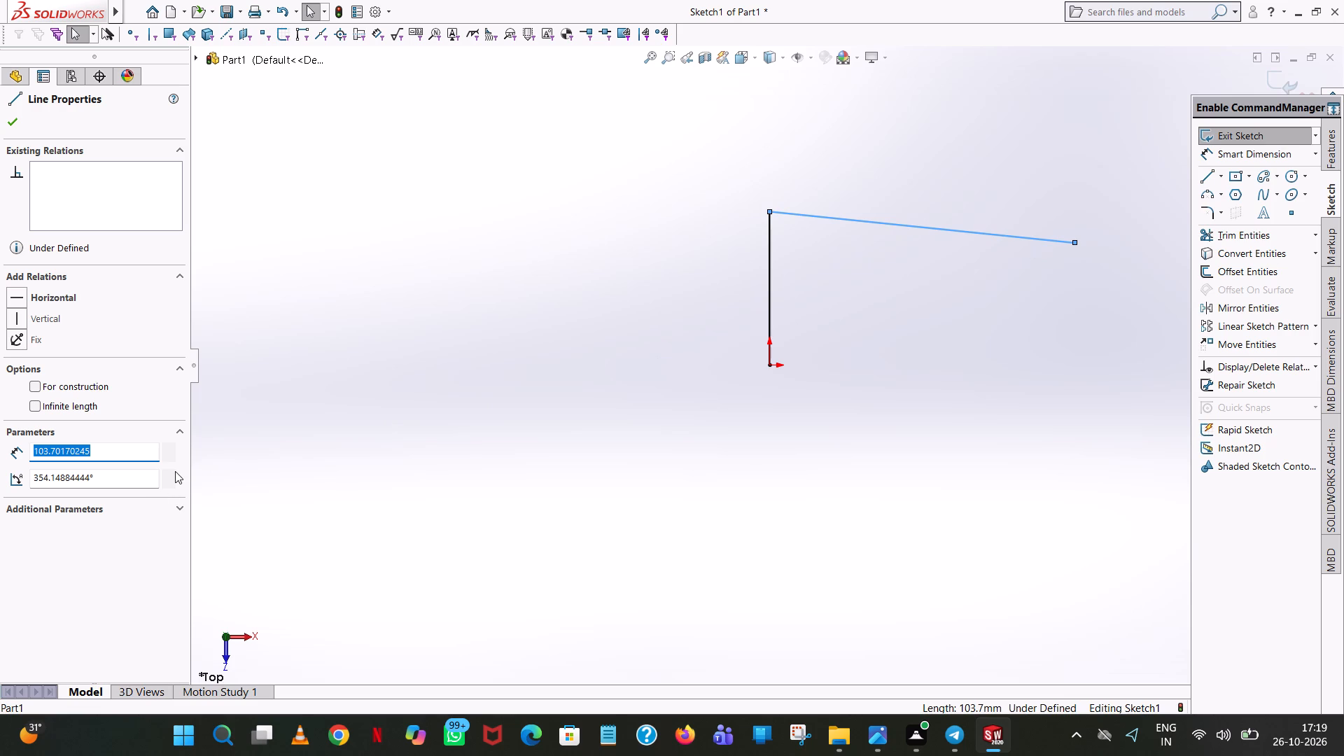
text(100)
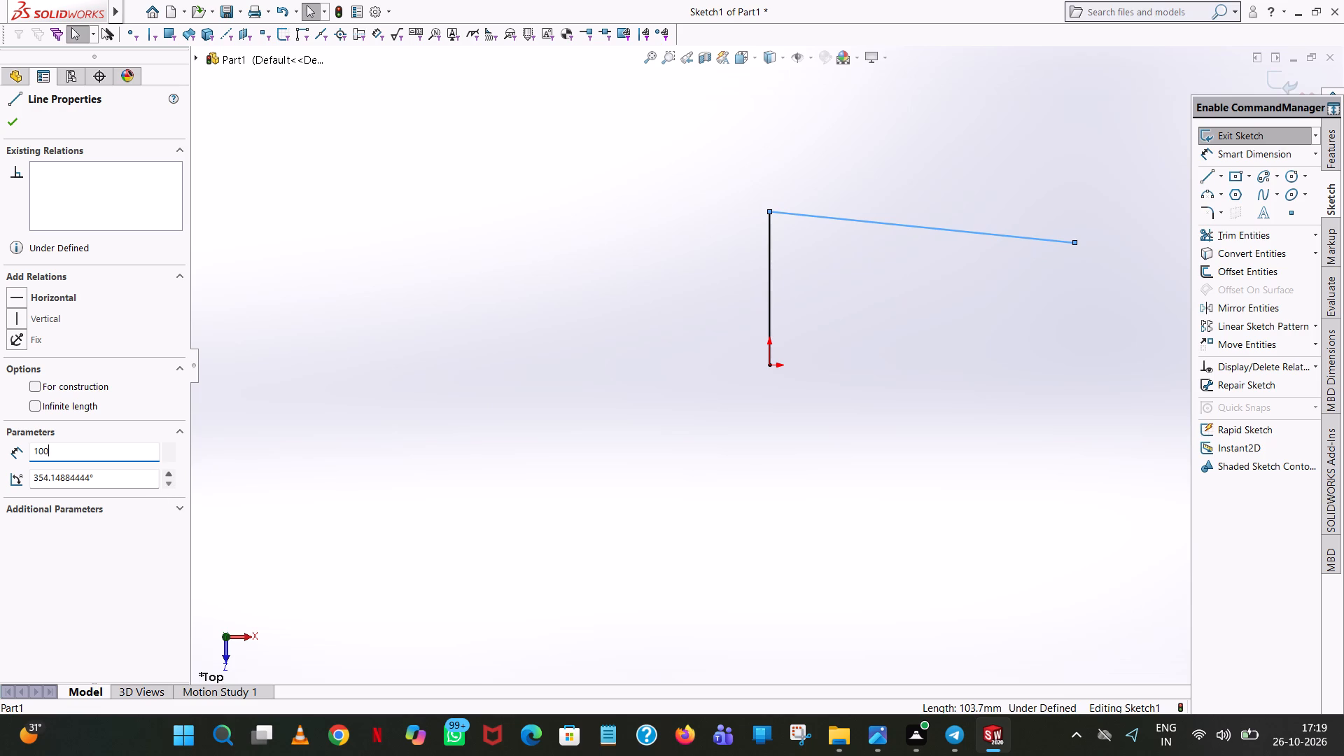
double_click(116, 482)
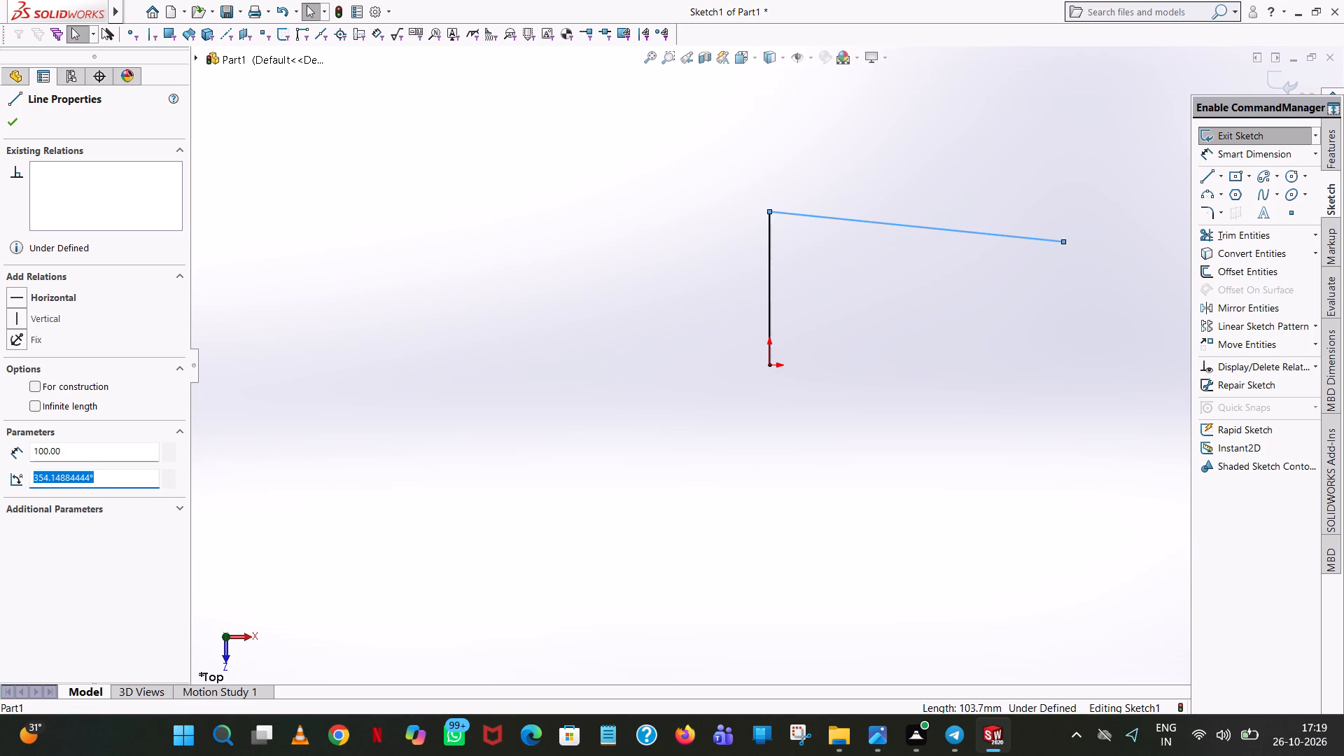
text(360)
text(-8)
key(Return)
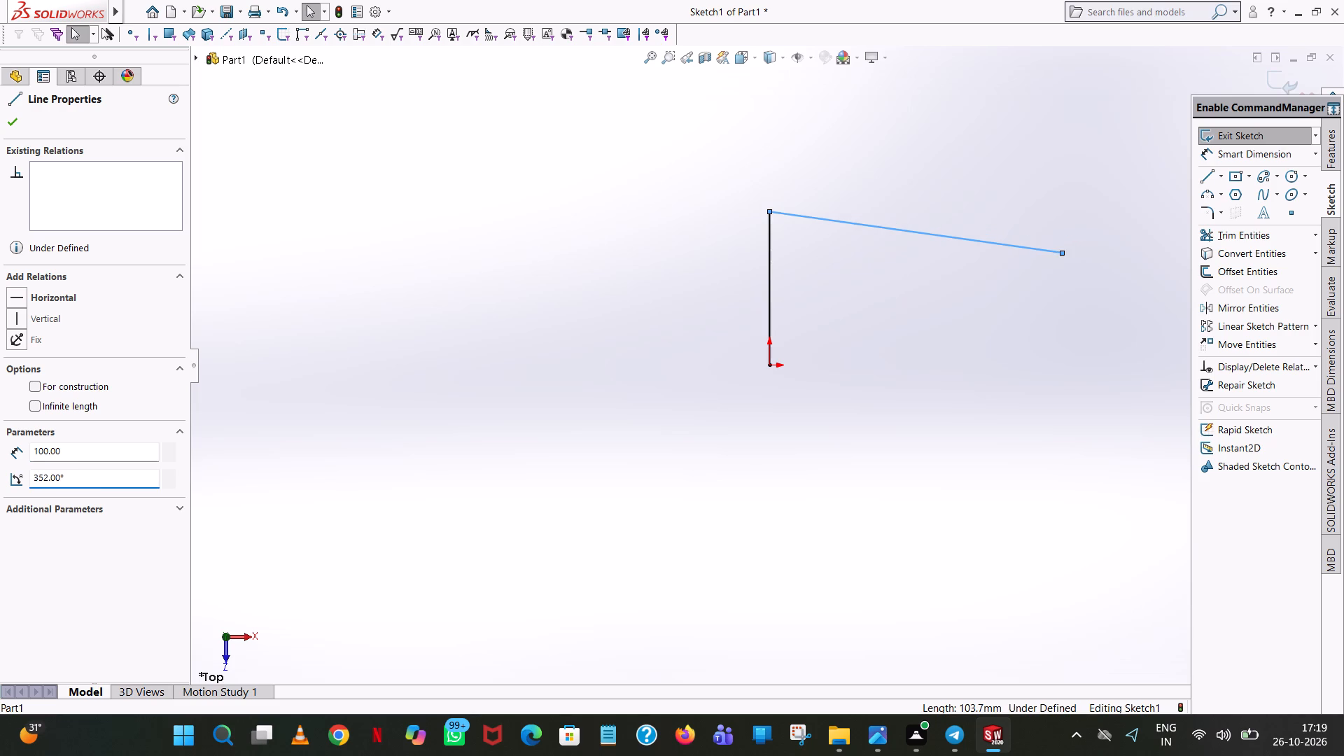
click(549, 203)
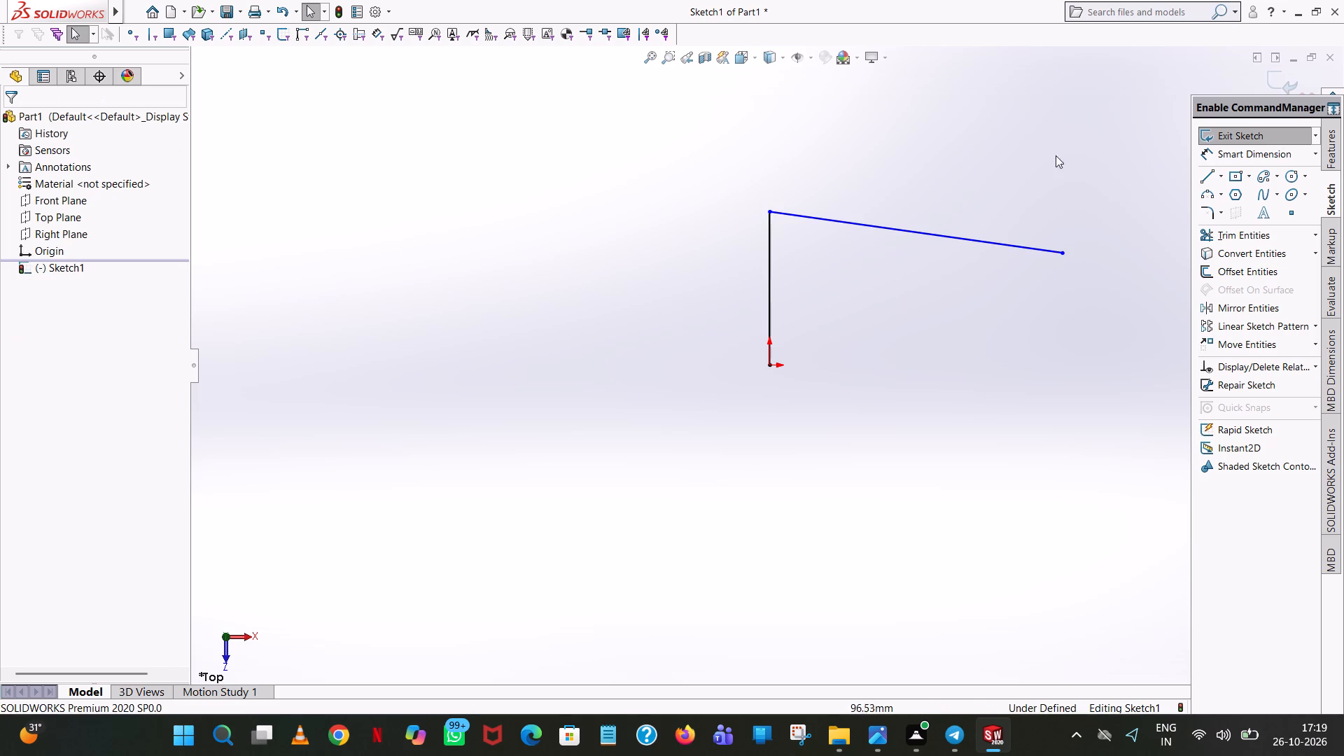
Draw an upward-sloping line rightward from the origin, with length 100 mm and angle 8 degrees.
click(1206, 181)
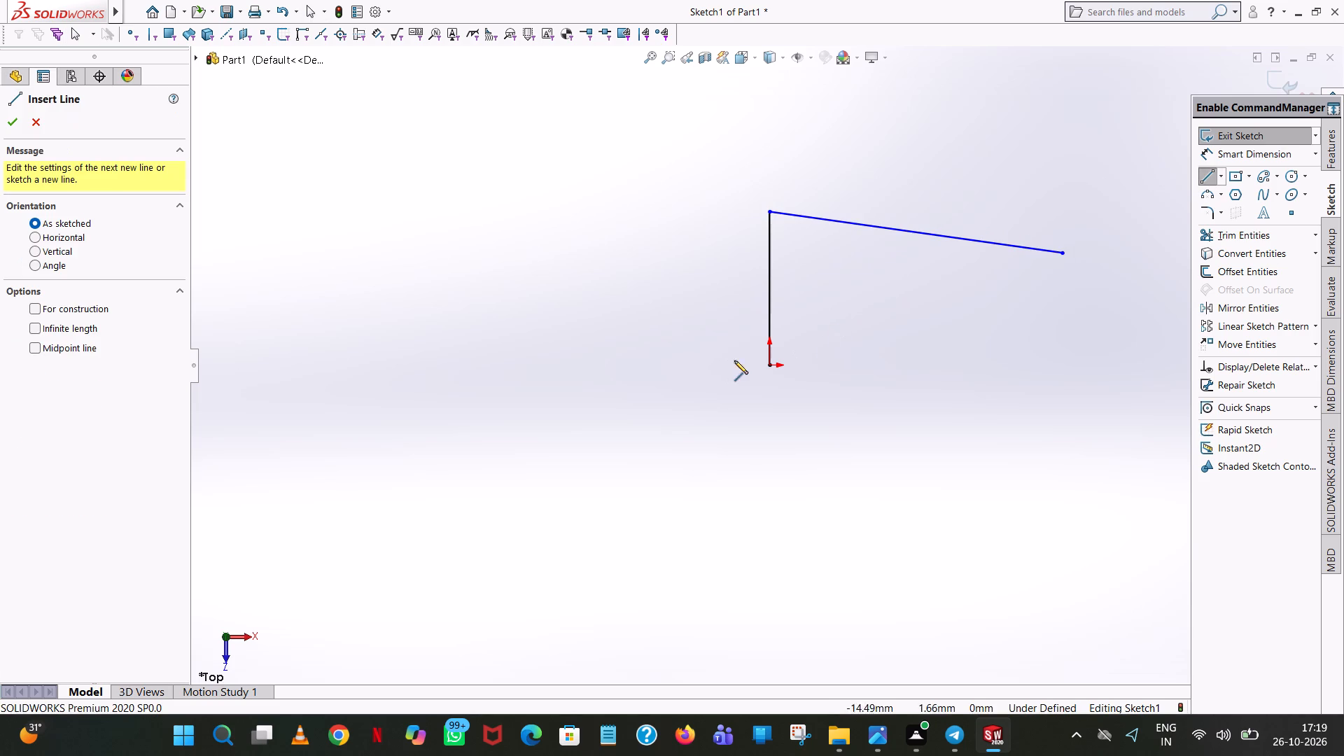
click(770, 365)
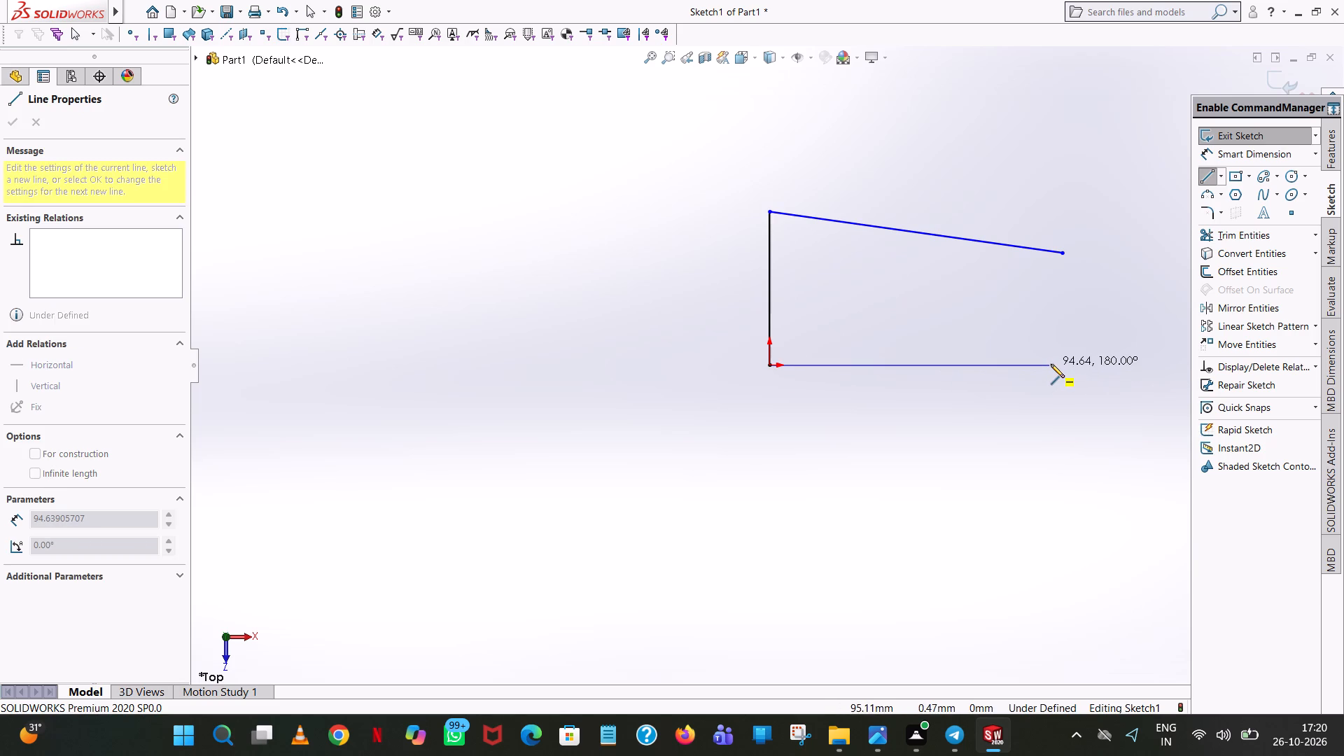
click(1067, 325)
right_click(1067, 325)
click(1098, 332)
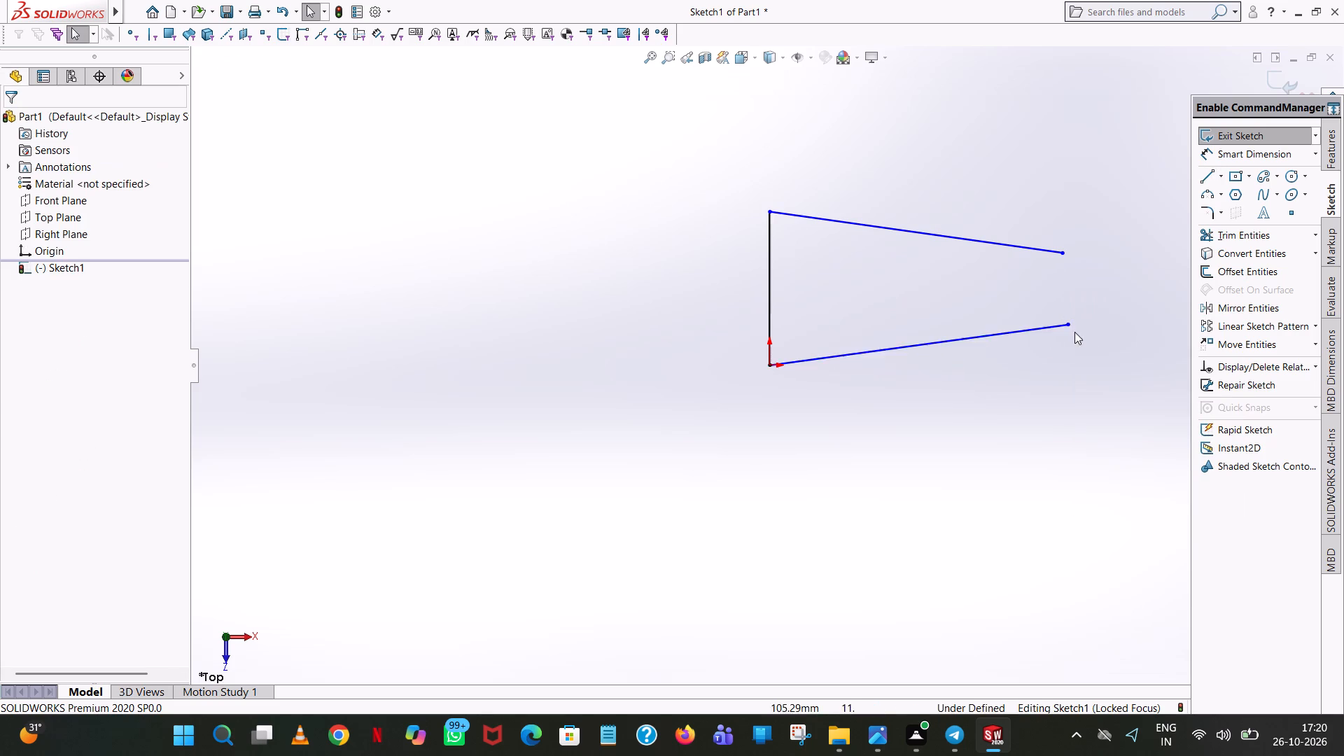
click(1052, 330)
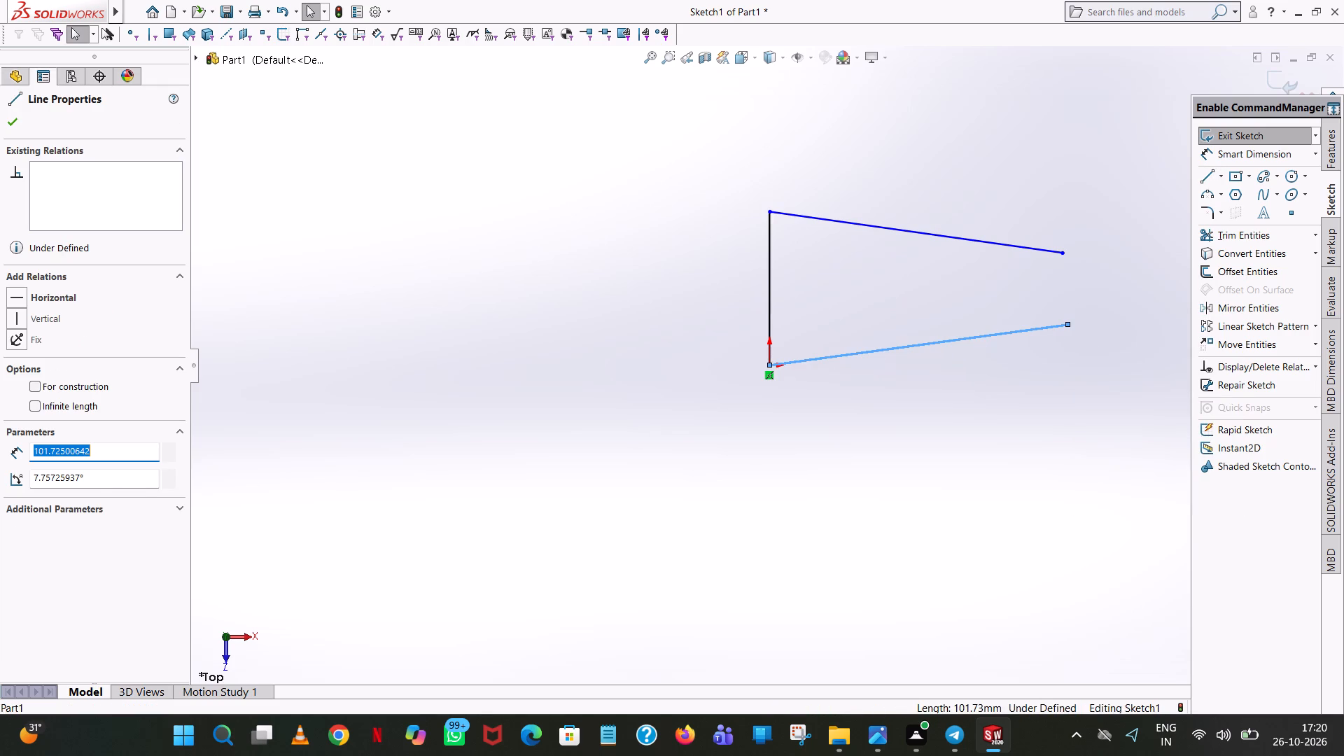
text(100)
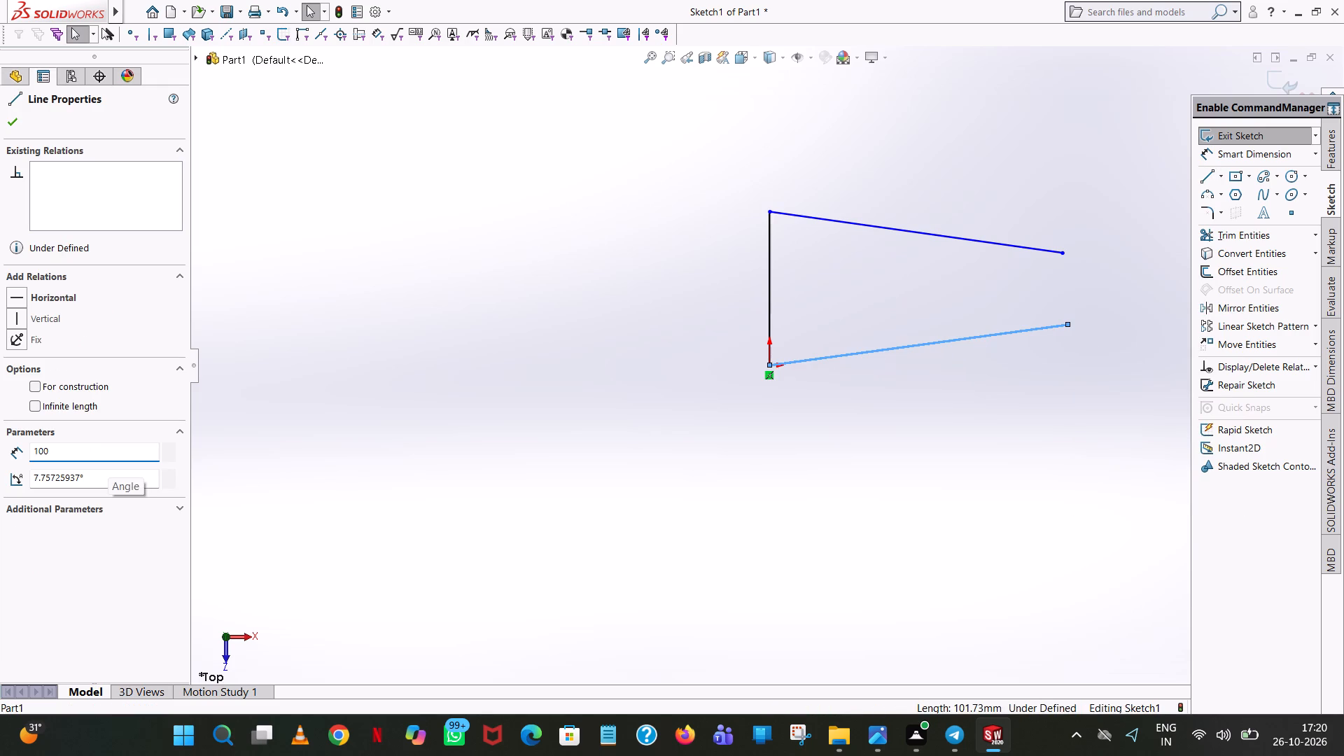
double_click(105, 472)
key(8)
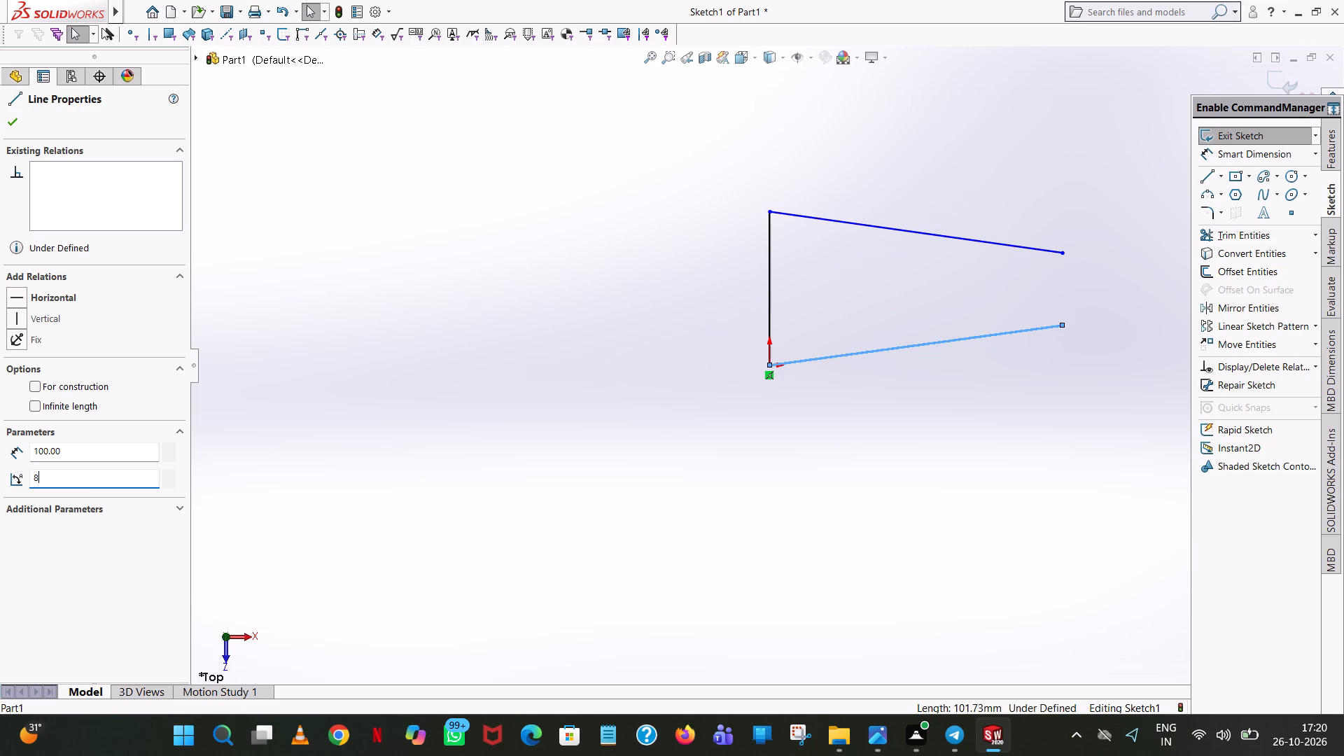
key(Return)
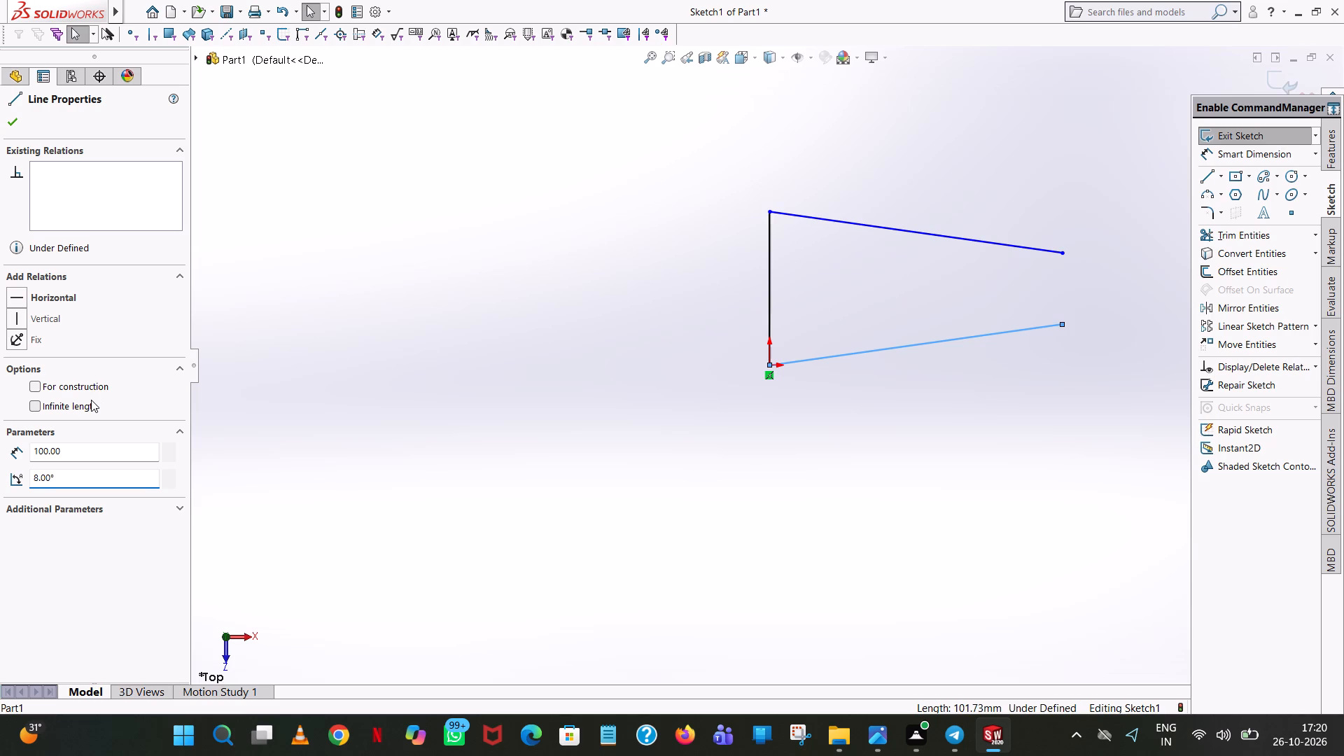
click(552, 249)
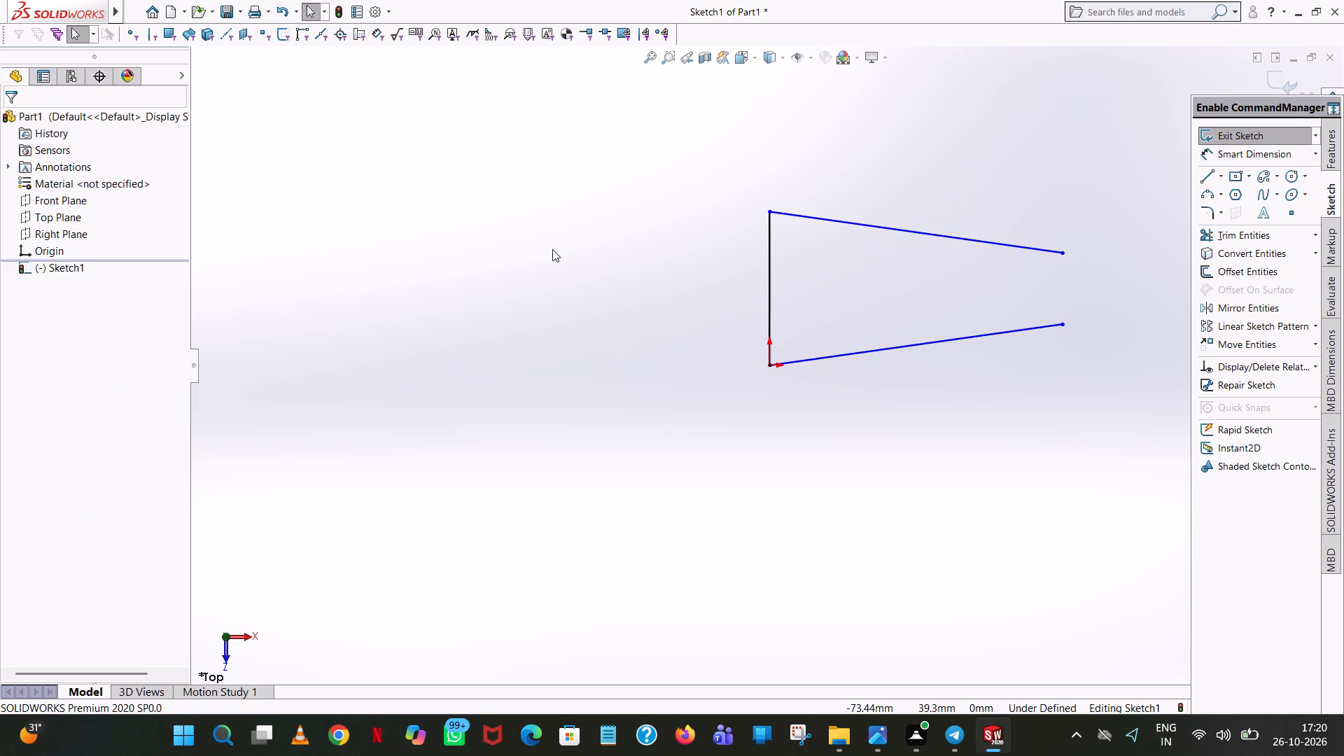
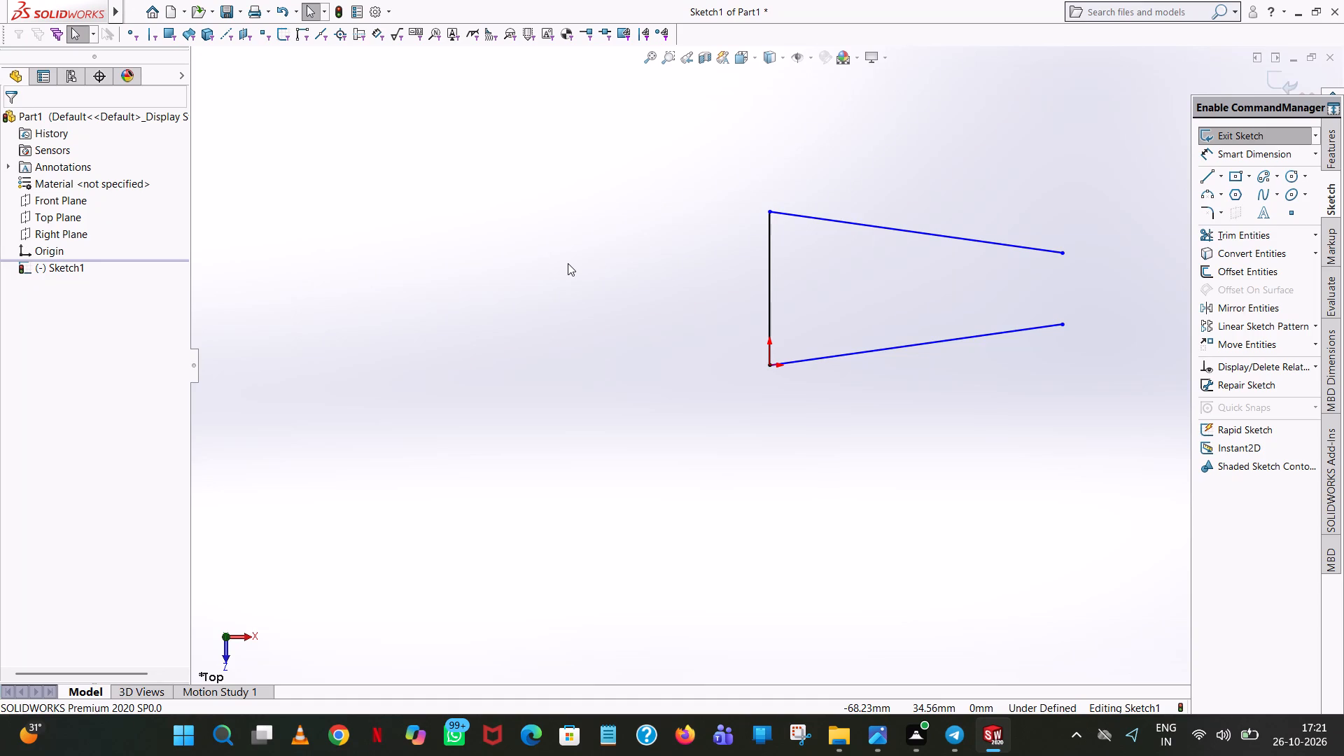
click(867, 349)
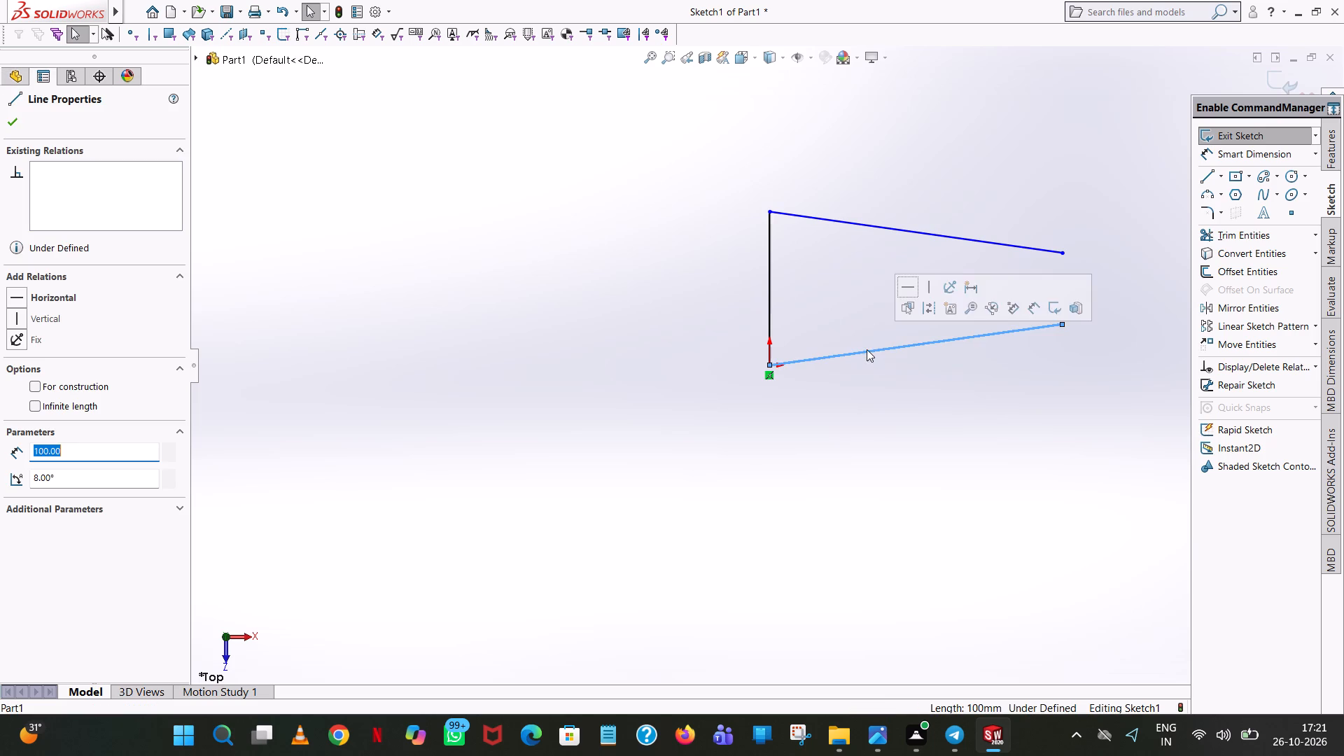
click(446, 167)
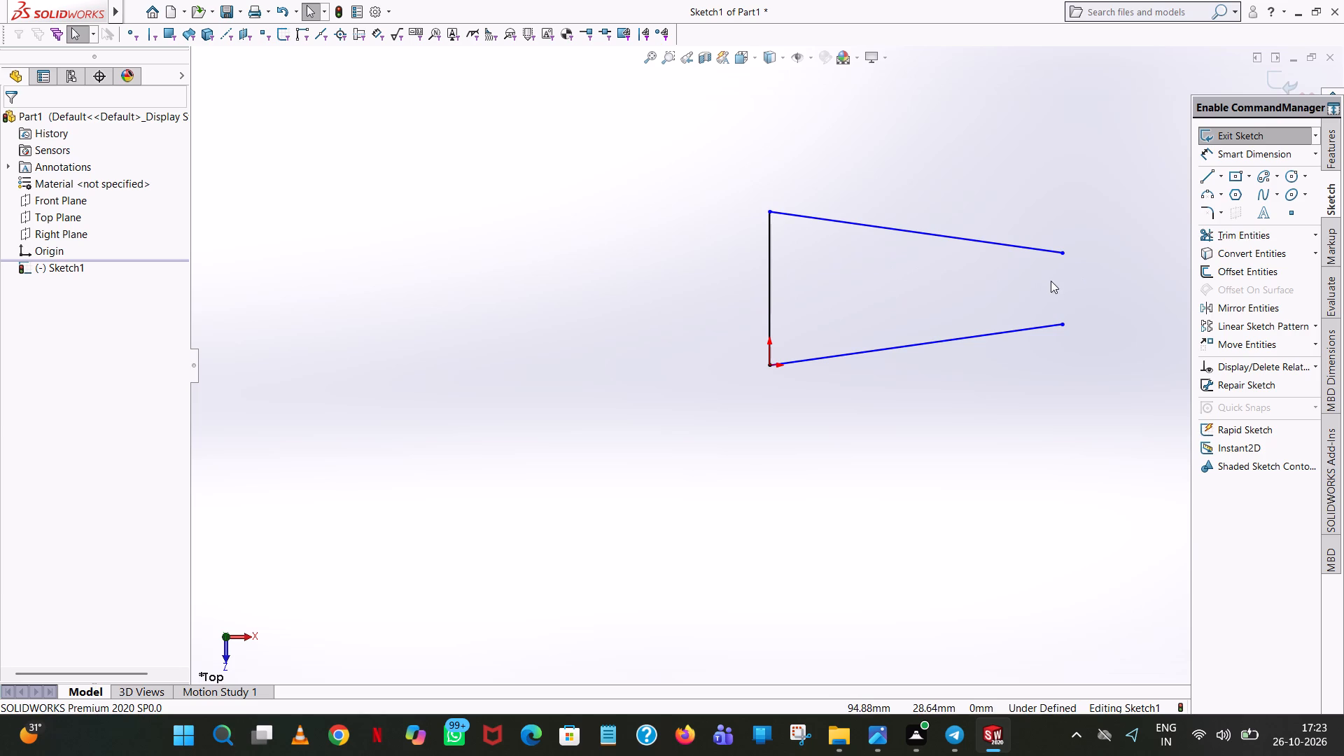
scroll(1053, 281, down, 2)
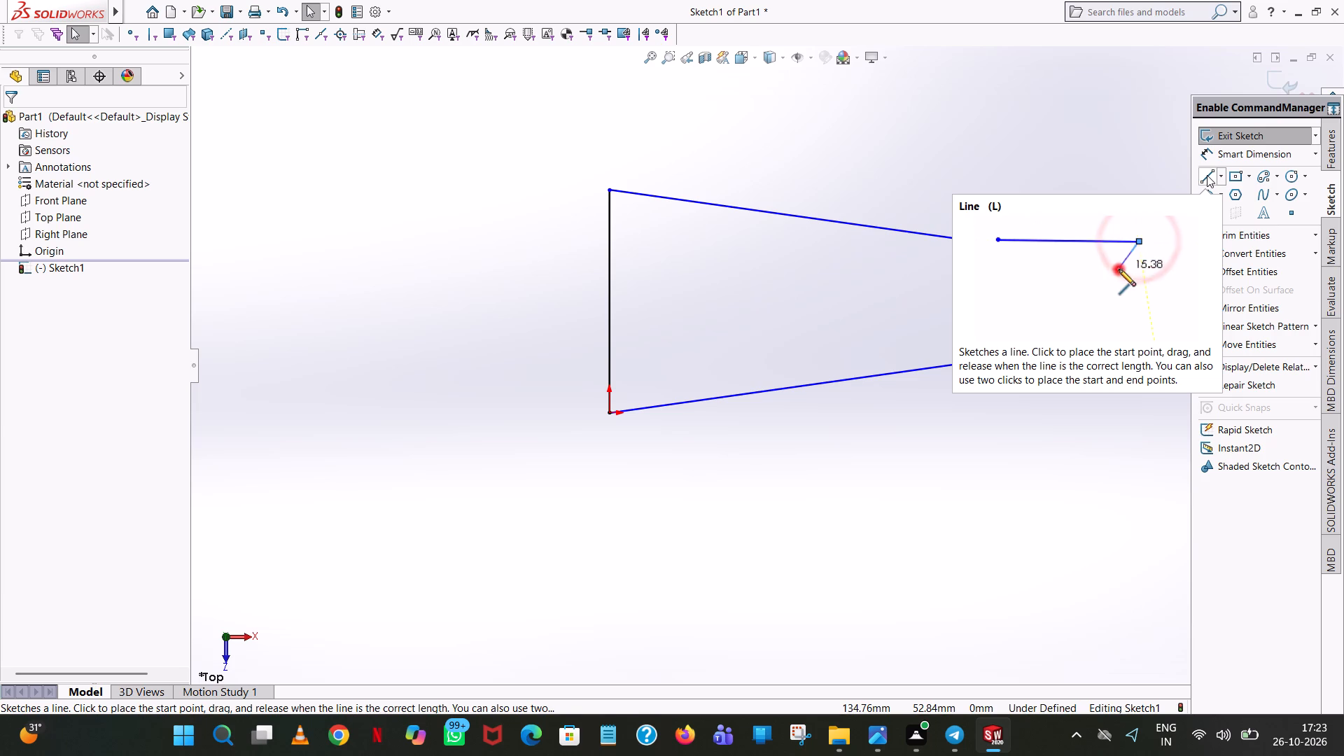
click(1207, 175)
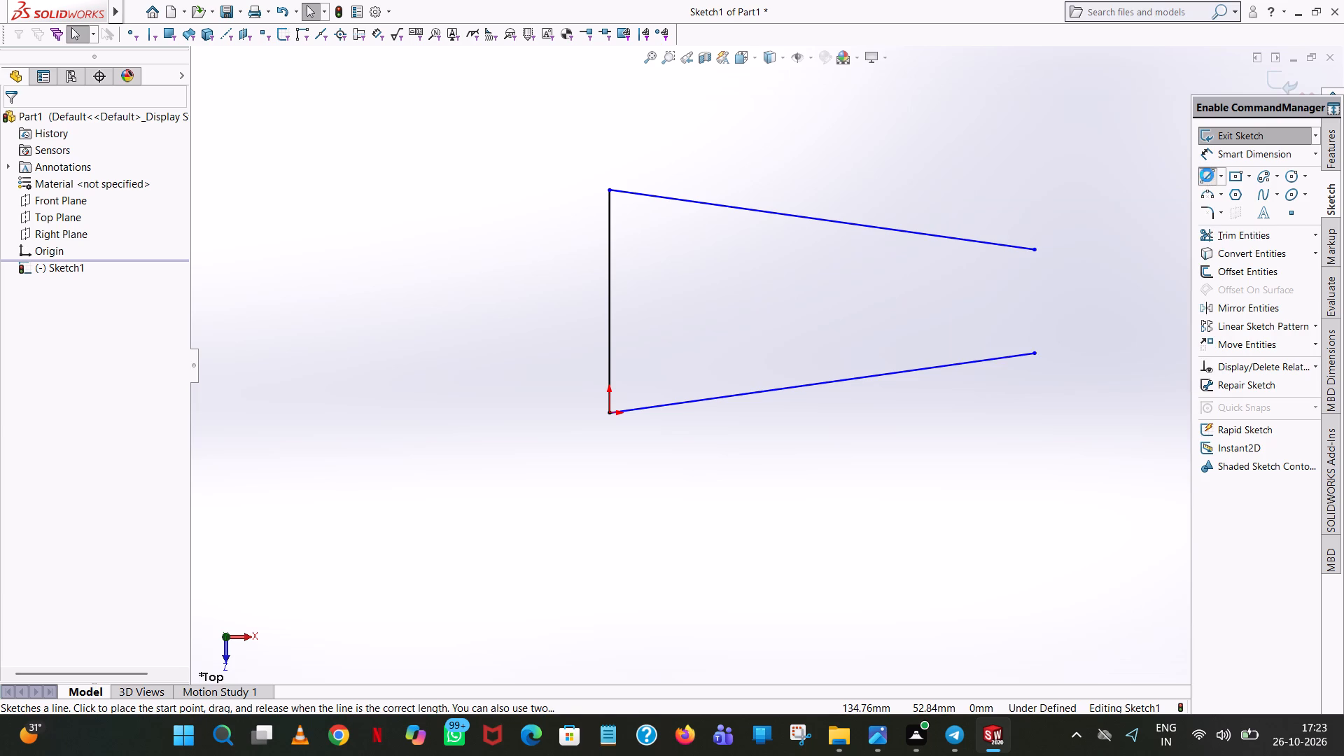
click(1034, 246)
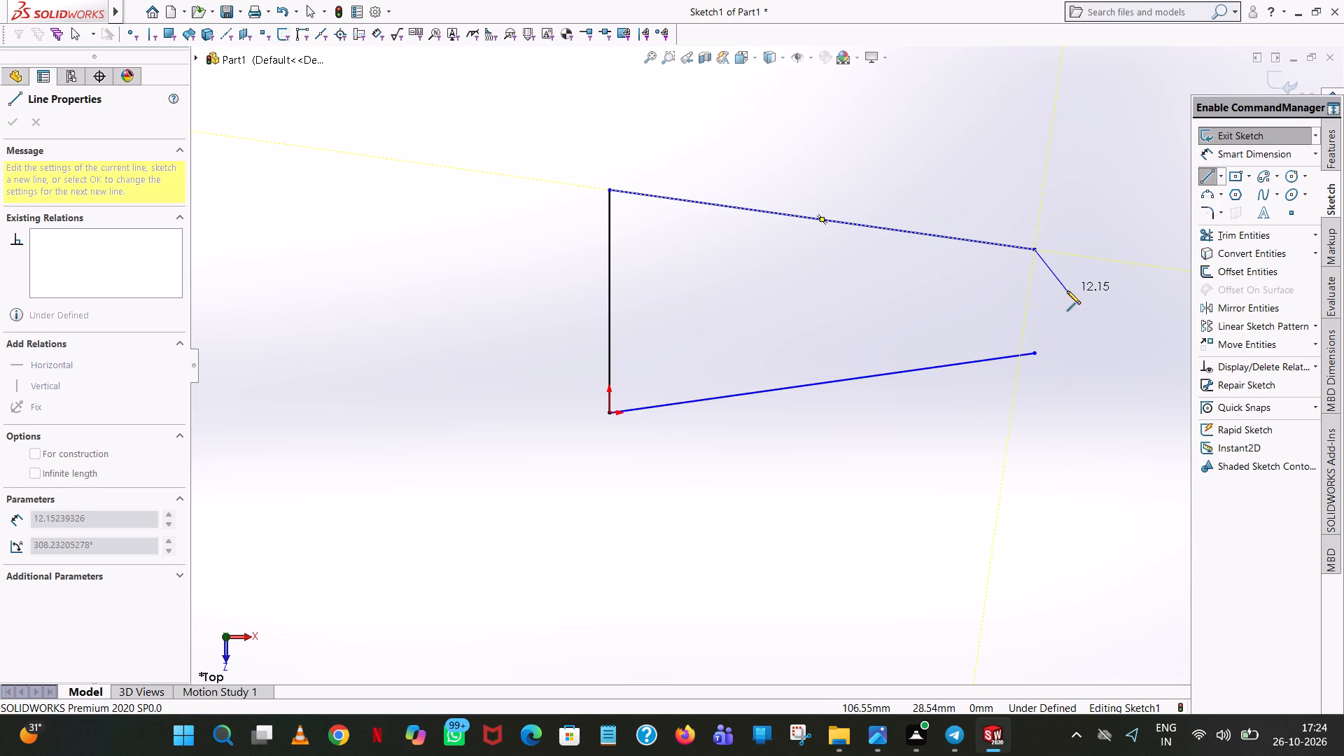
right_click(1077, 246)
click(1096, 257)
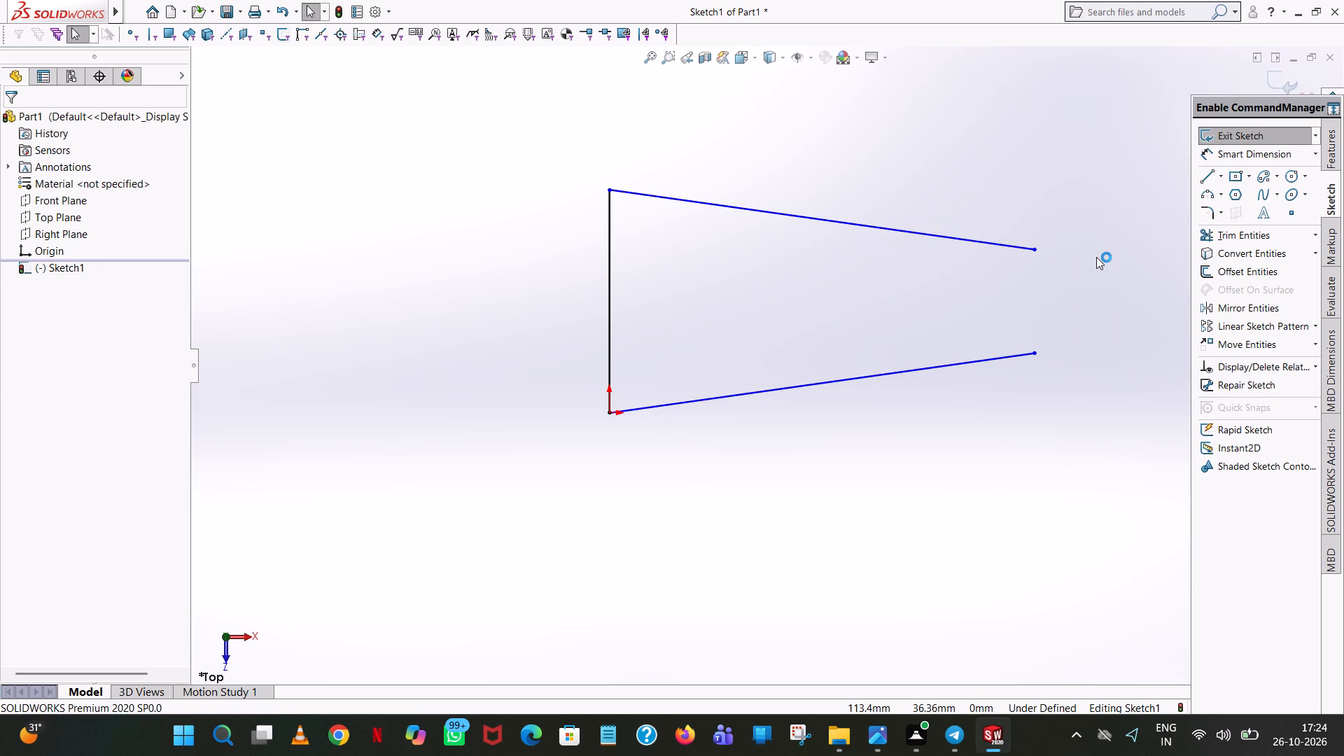
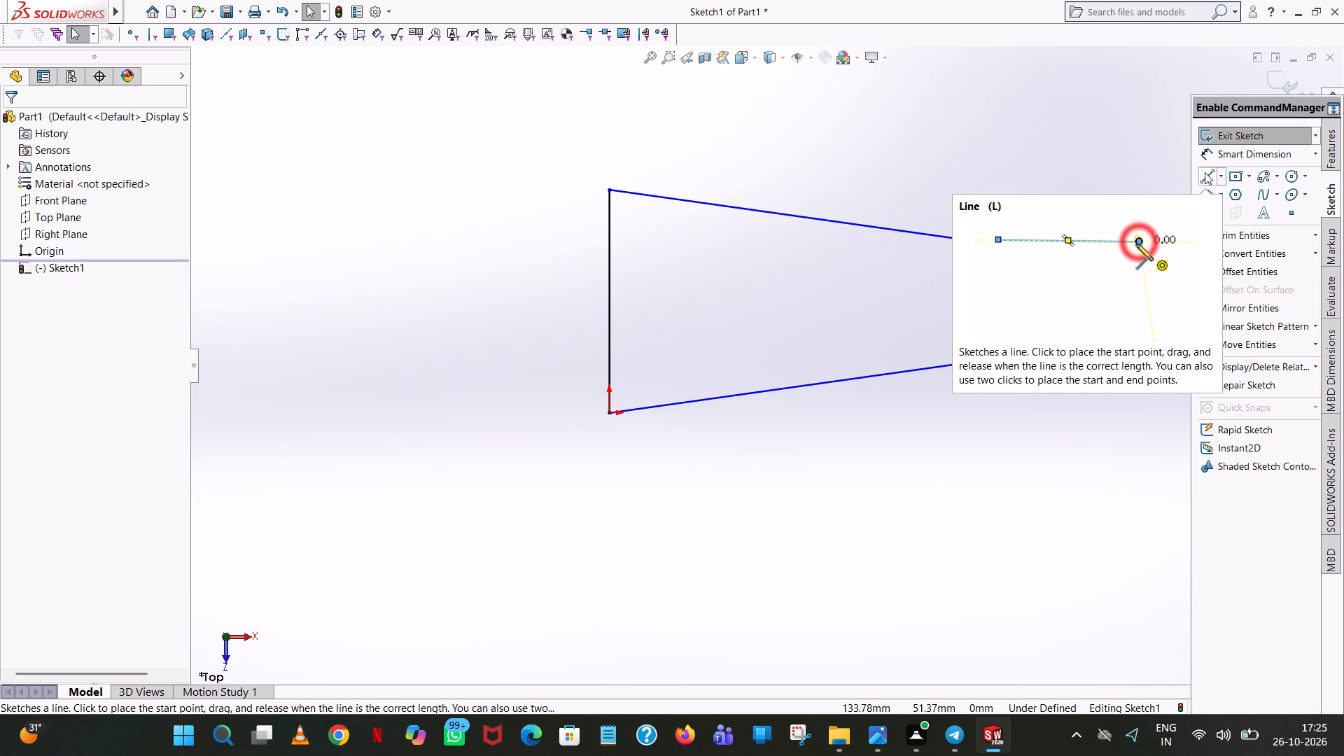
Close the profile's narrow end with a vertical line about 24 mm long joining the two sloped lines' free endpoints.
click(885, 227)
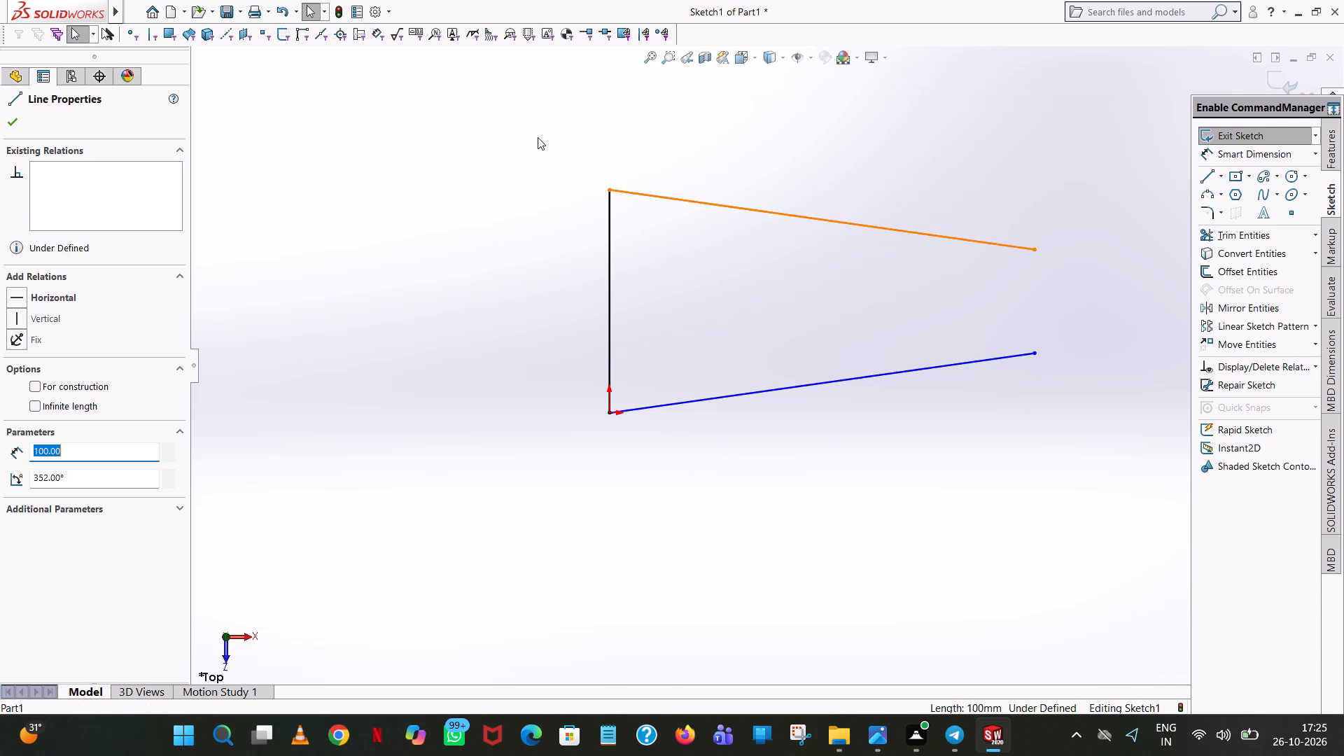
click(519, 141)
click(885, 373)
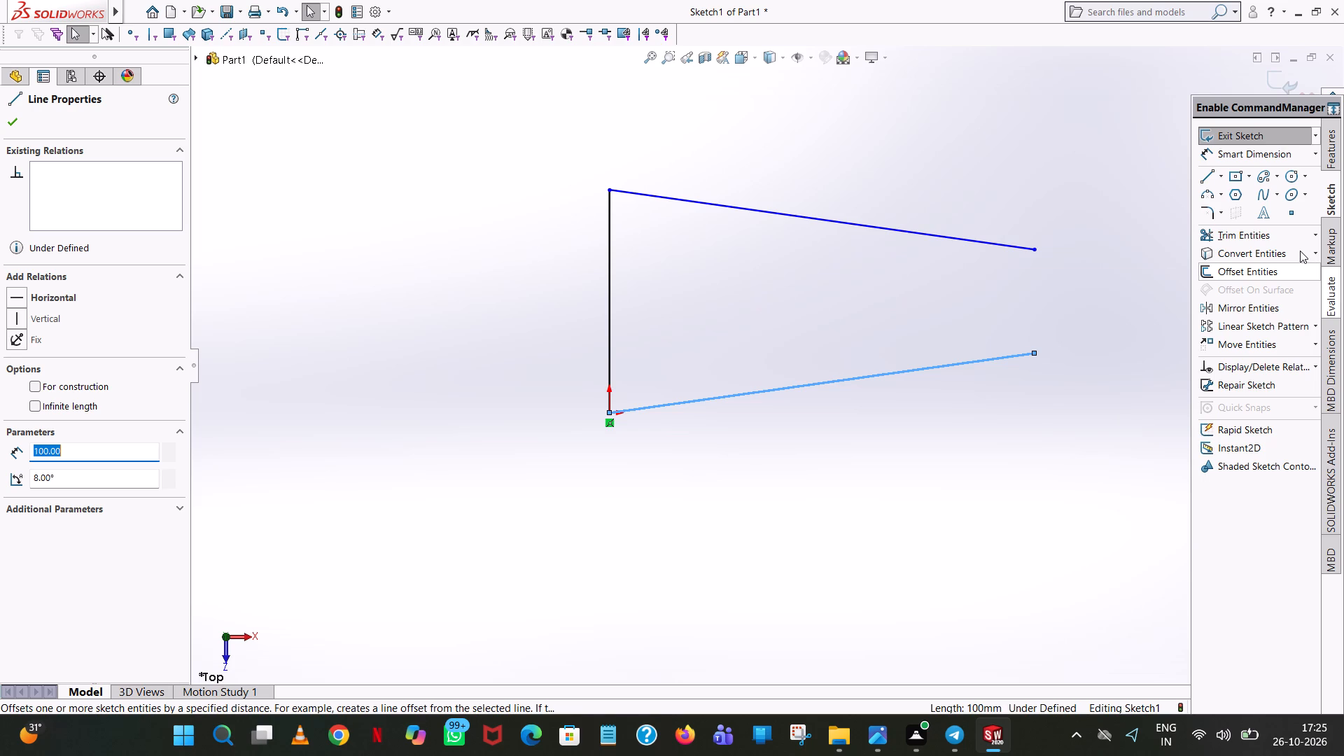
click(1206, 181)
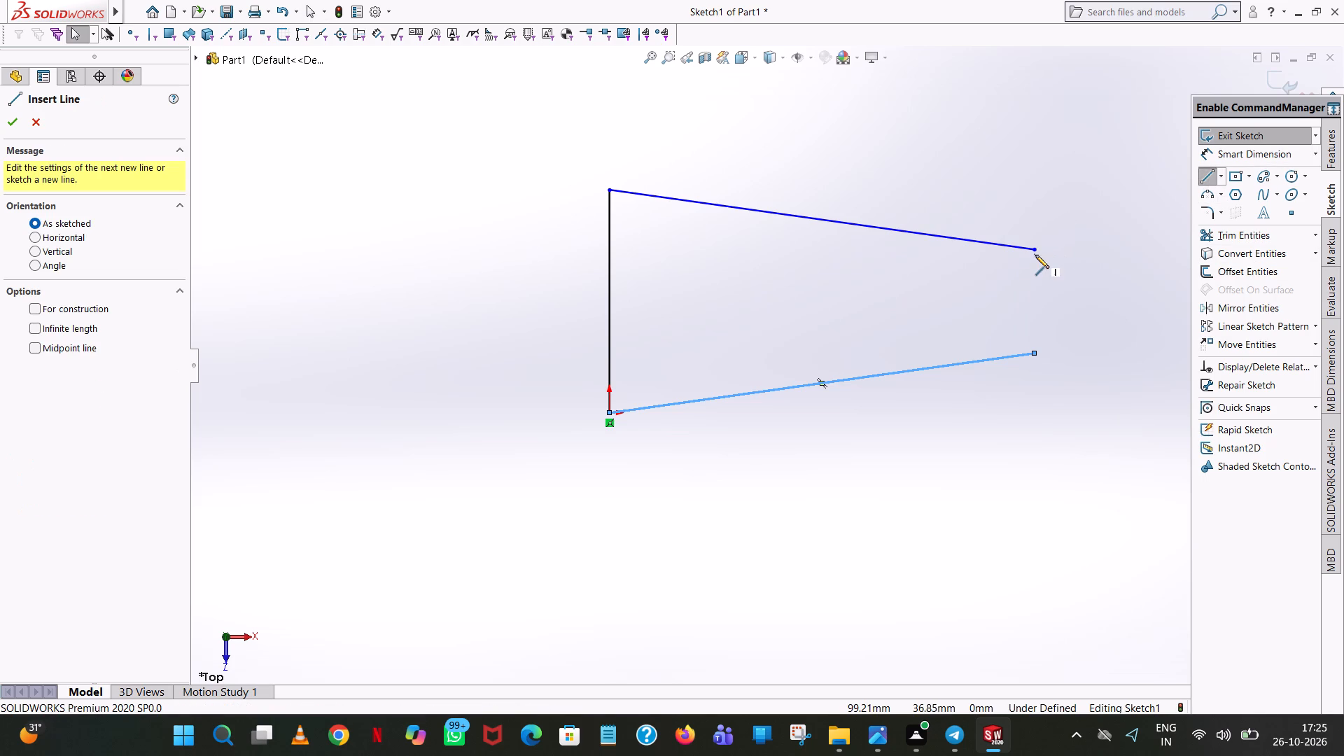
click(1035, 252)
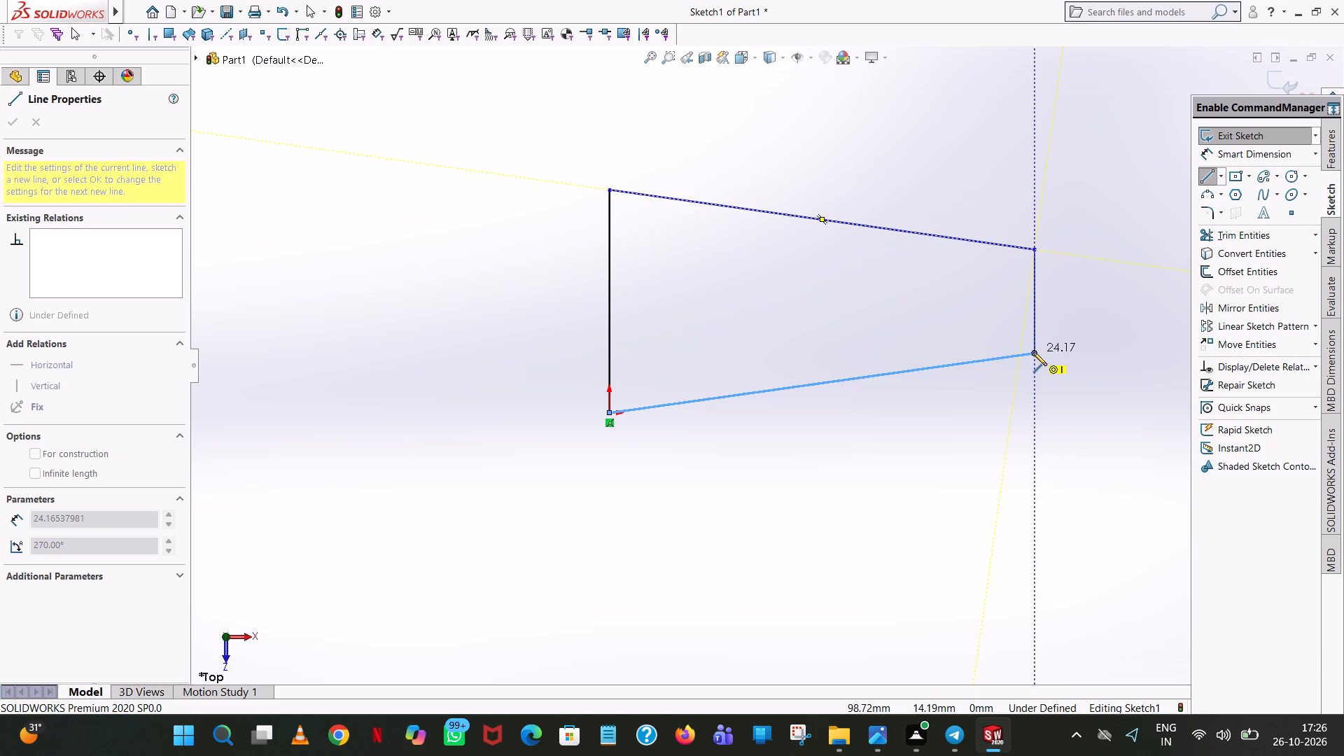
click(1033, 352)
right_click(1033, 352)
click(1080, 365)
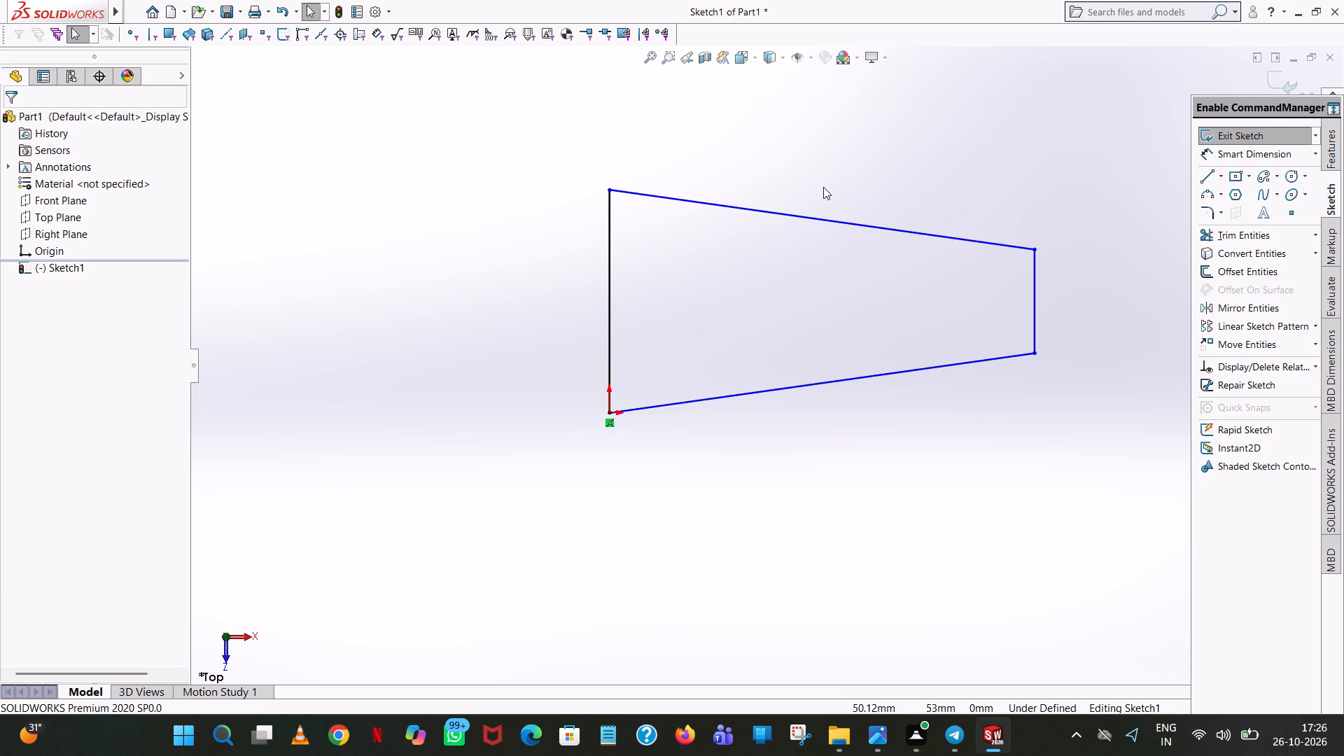
Trim away both sloped lines and the short vertical end line, keeping only the vertical line at the origin.
middle_drag(820, 295, 820, 97)
scroll(816, 283, up, 1)
scroll(820, 97, up, 1)
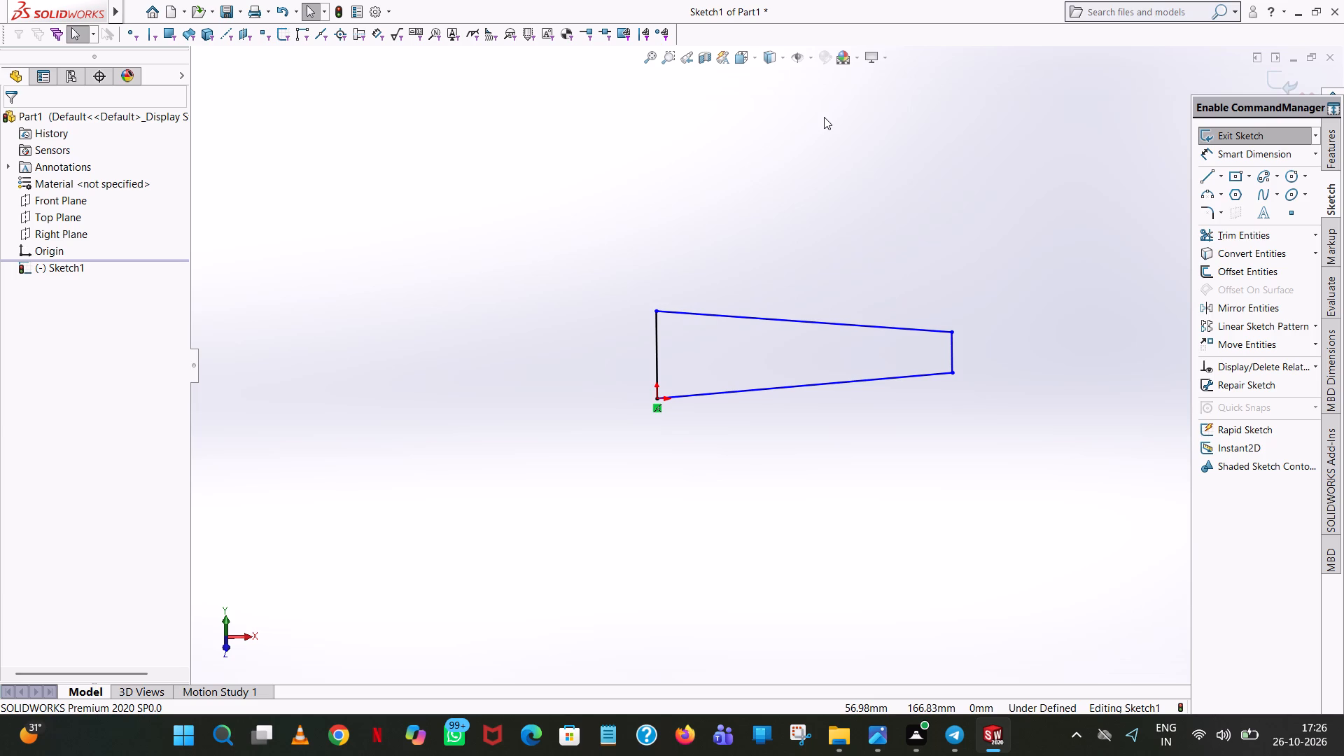
click(1228, 243)
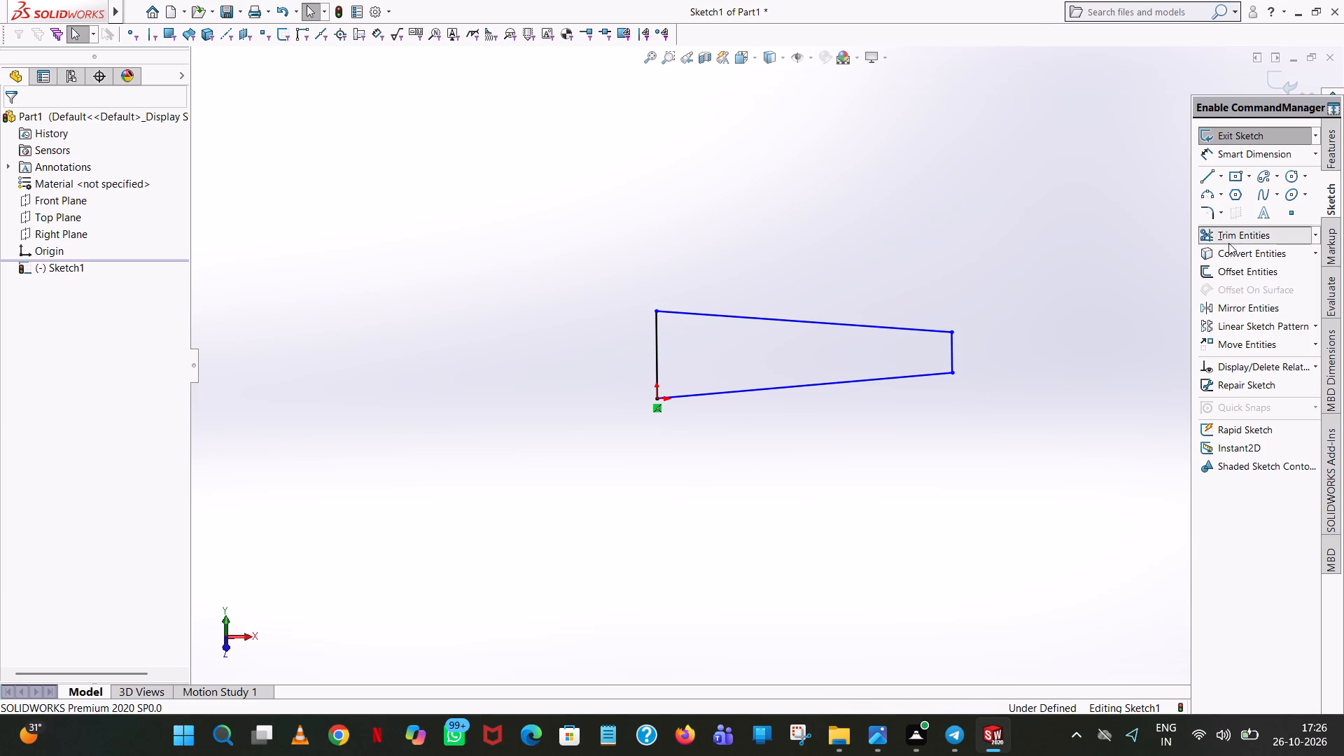
click(772, 320)
click(759, 380)
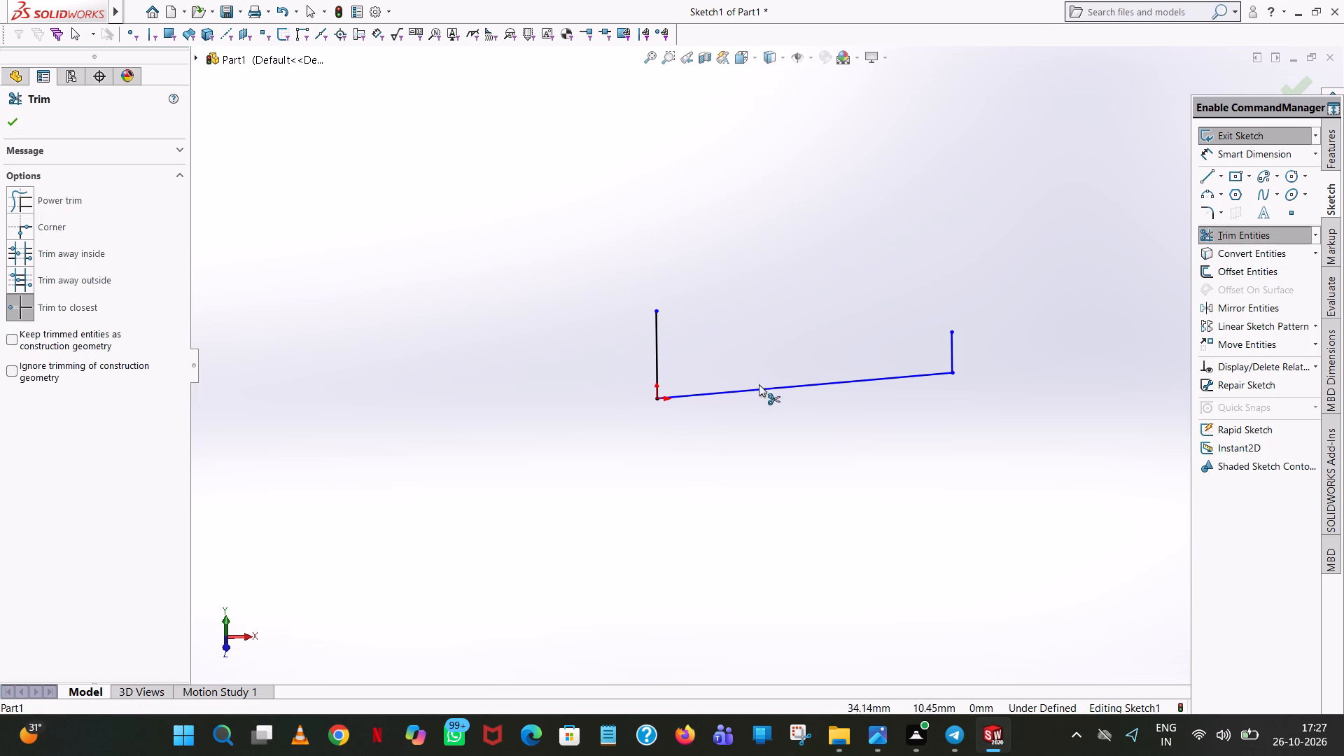
click(755, 391)
click(951, 368)
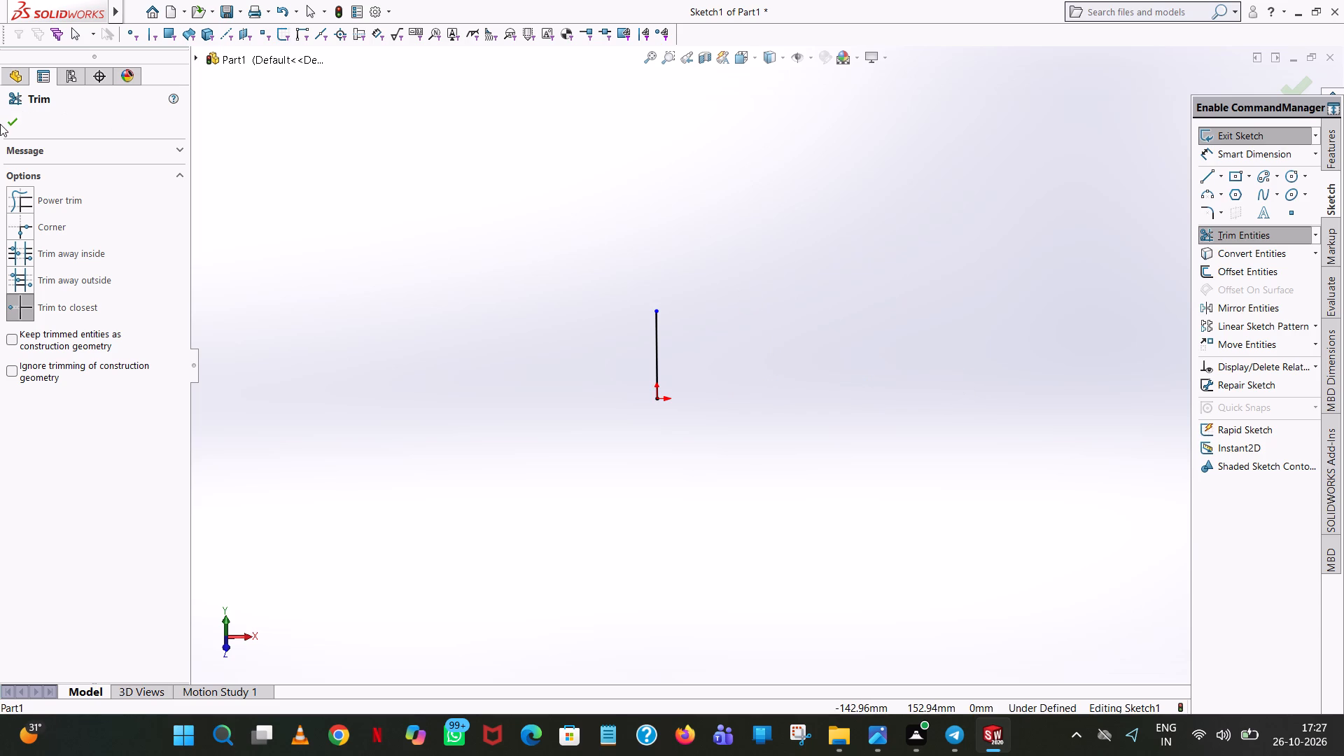
click(4, 117)
Sketch a vertical line downward from the origin with a length of 101/2 mm.
scroll(695, 354, down, 2)
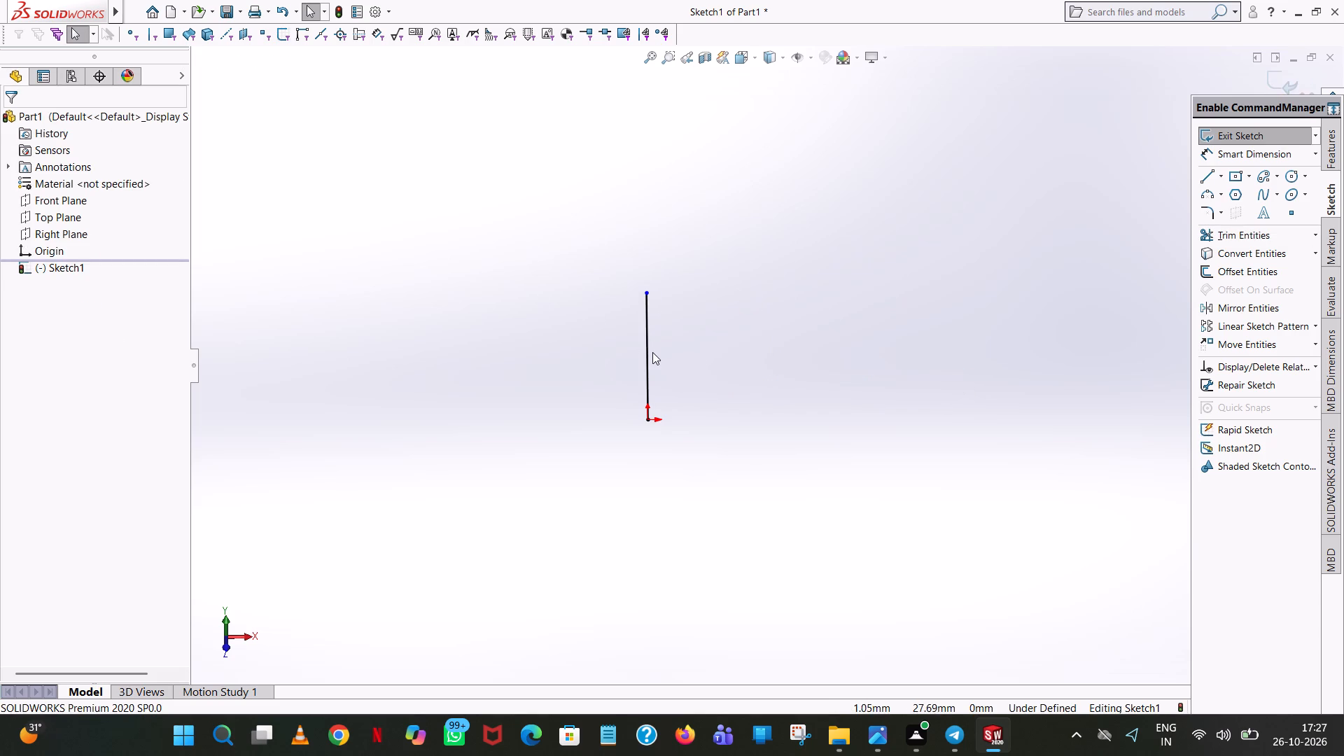
click(647, 348)
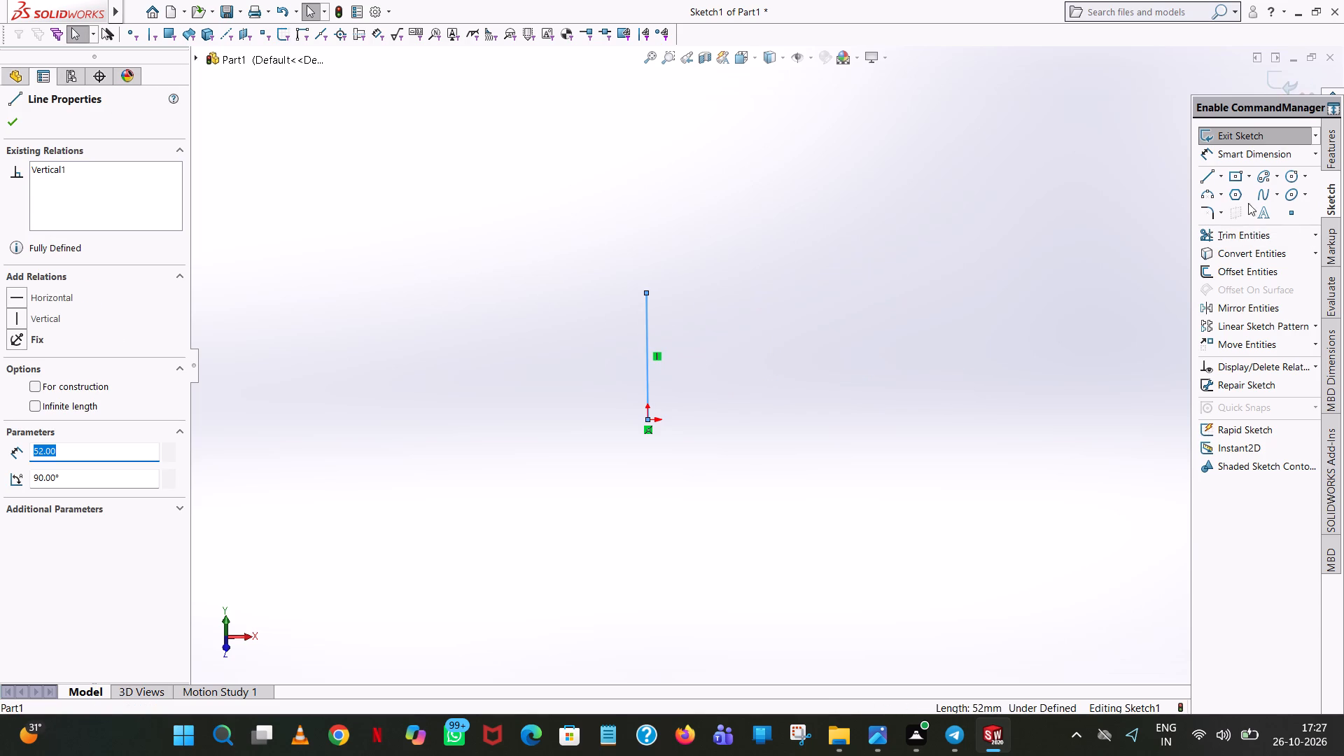
click(885, 204)
click(1203, 173)
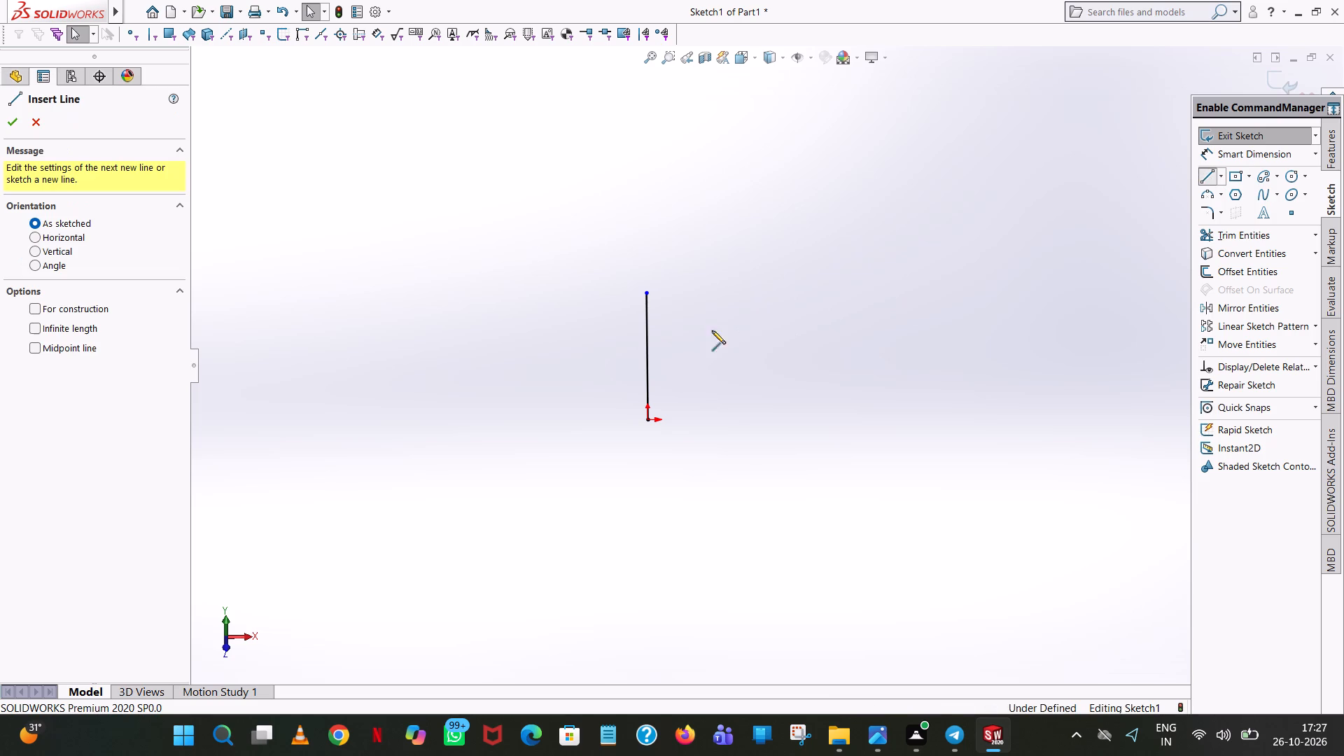
click(645, 419)
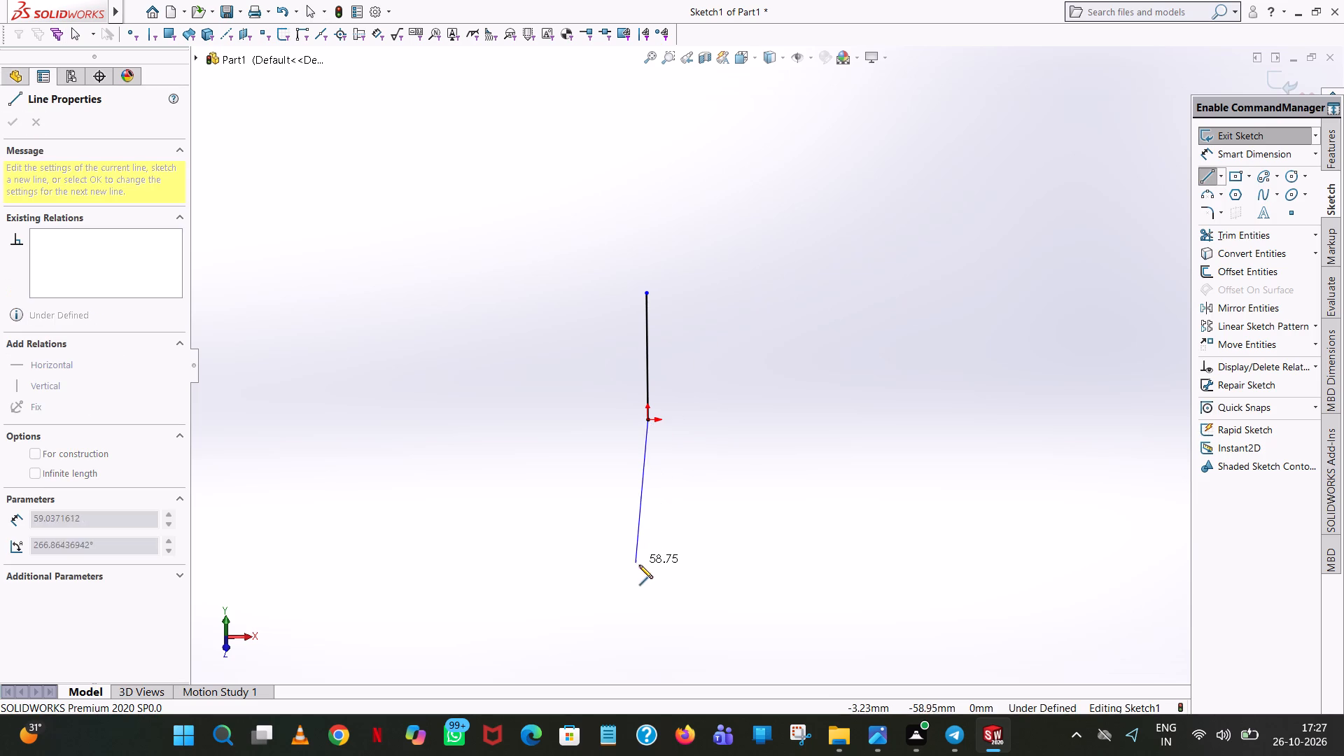
click(653, 573)
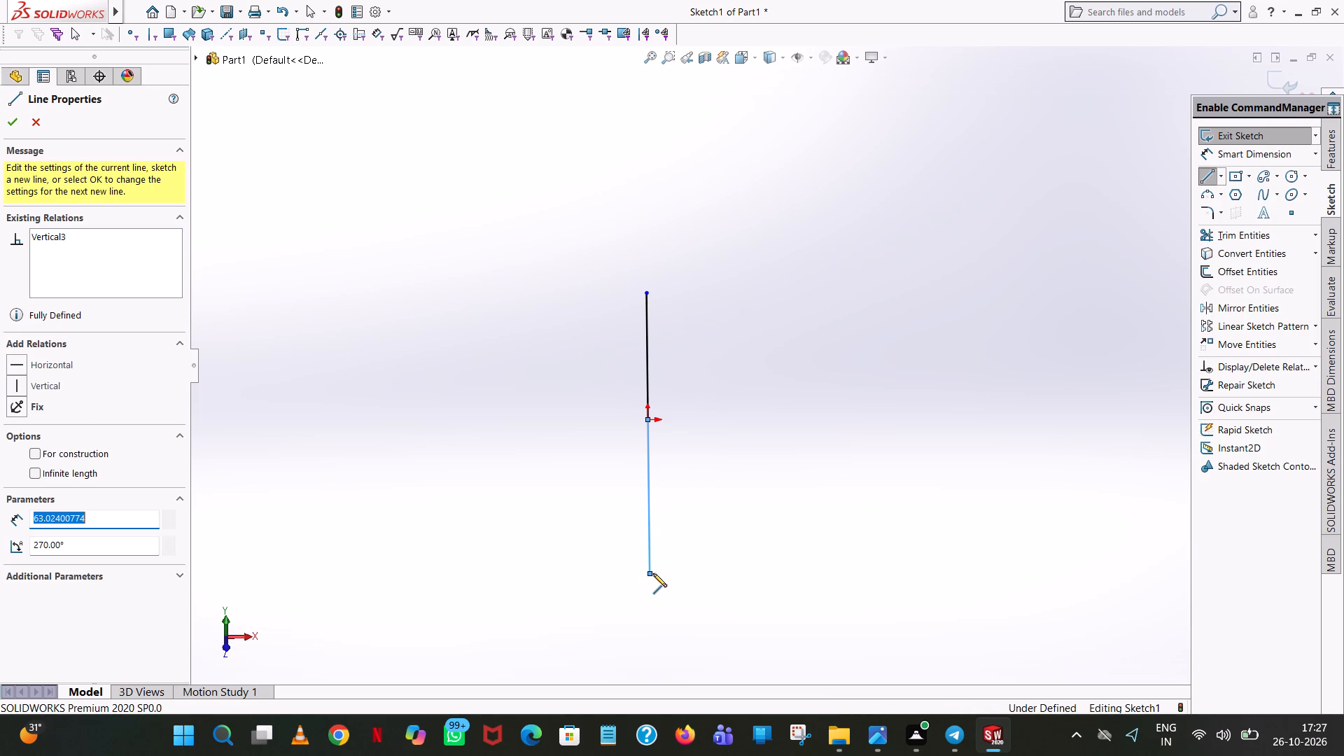
text(101/2)
key(Return)
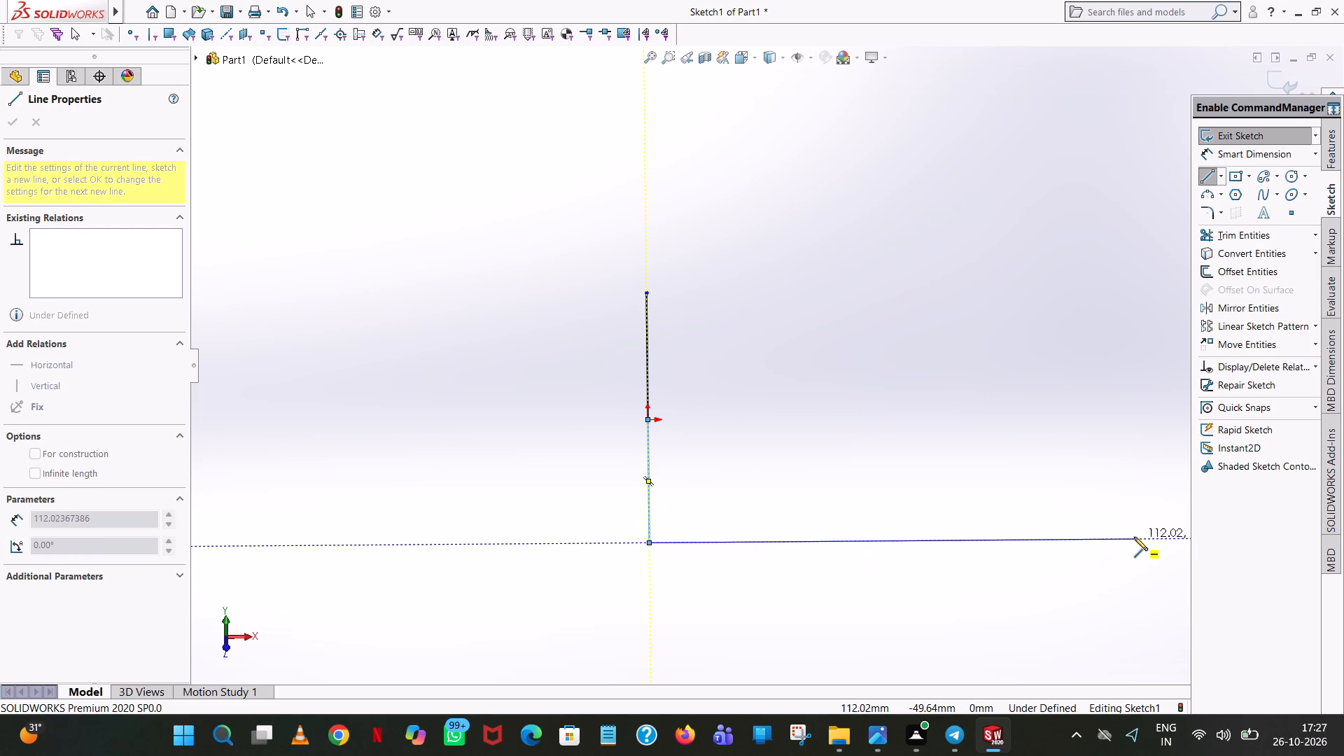
Sketch a sloped line from the lower end of the vertical edge, 100 mm long at an angle of 8°.
click(1147, 455)
right_click(1147, 455)
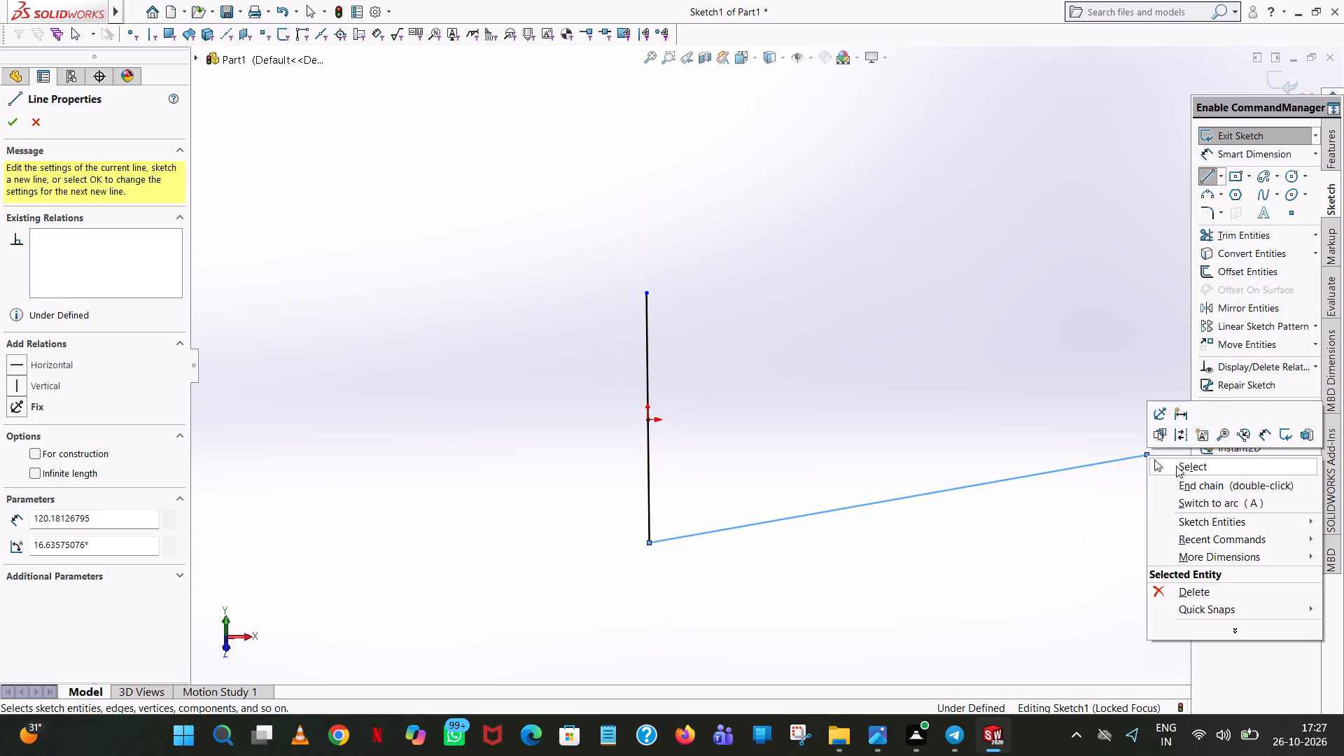
click(1176, 465)
click(1091, 470)
click(1091, 468)
click(1091, 464)
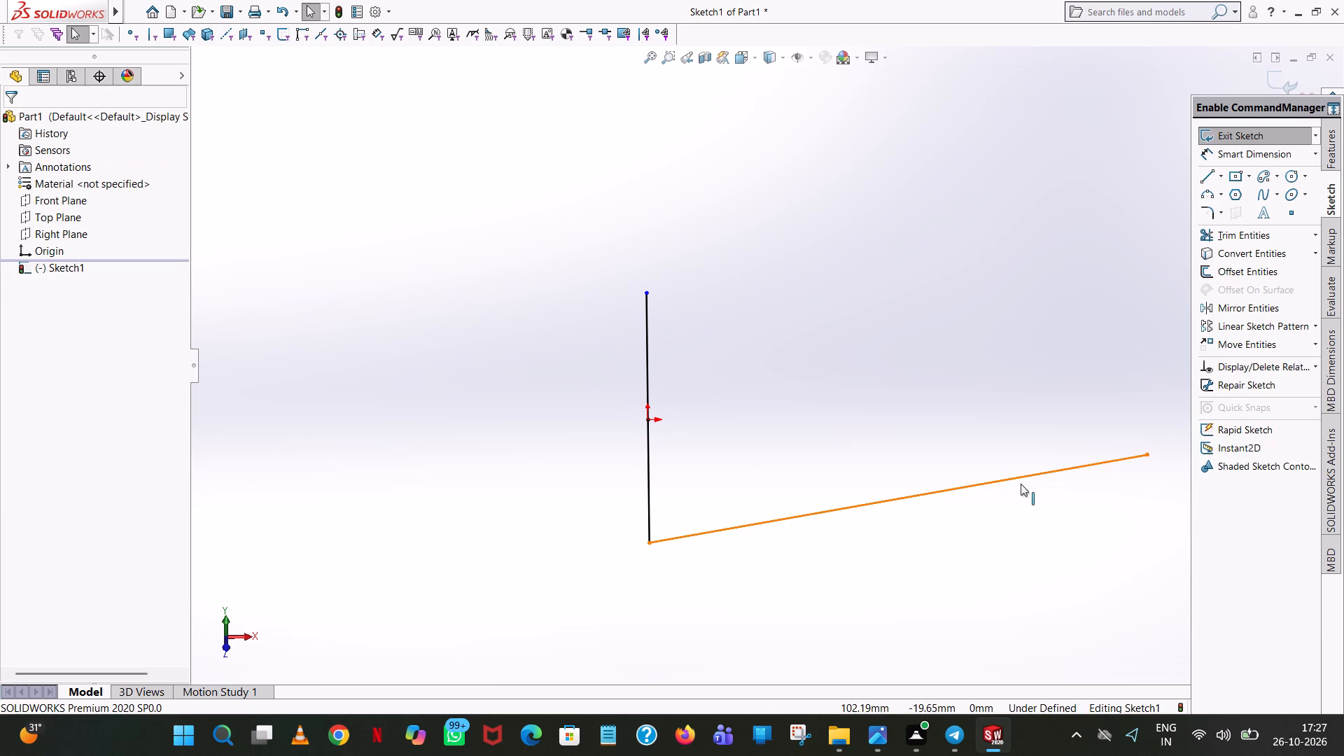
text(100)
double_click(115, 473)
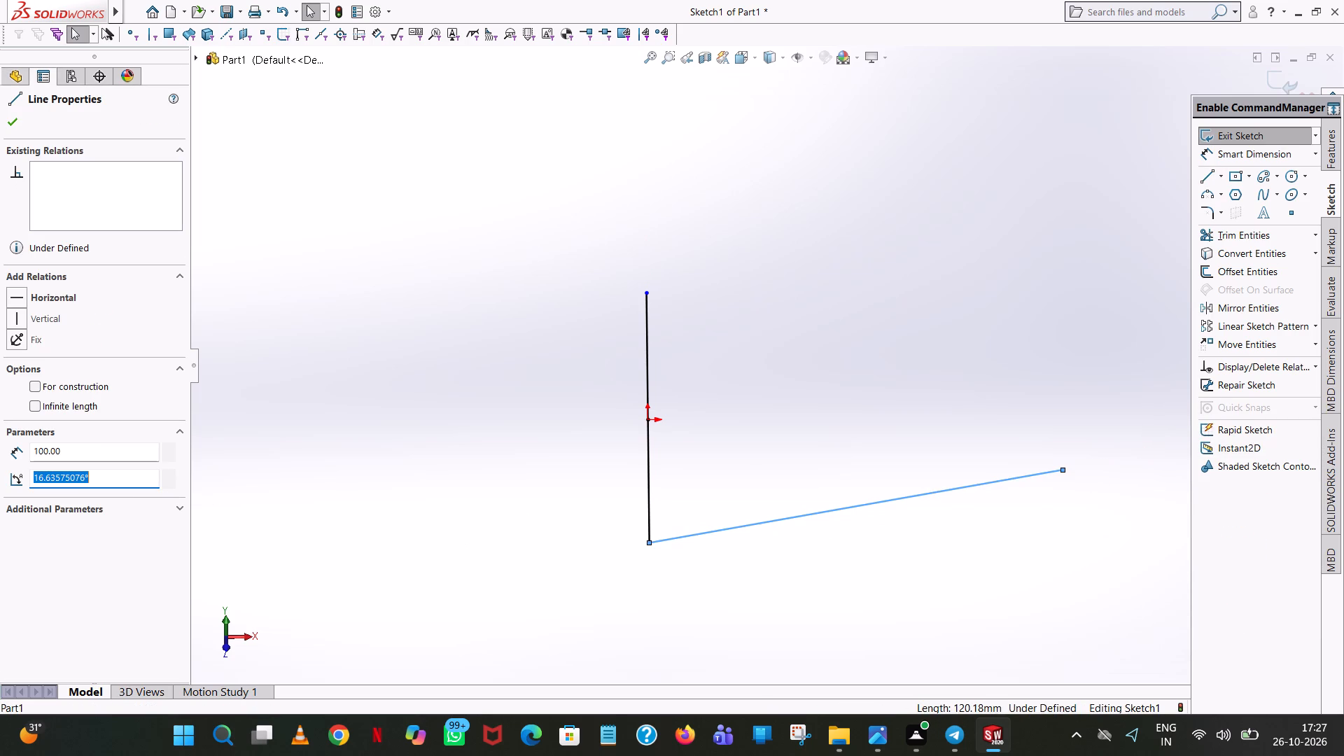
key(8)
key(Return)
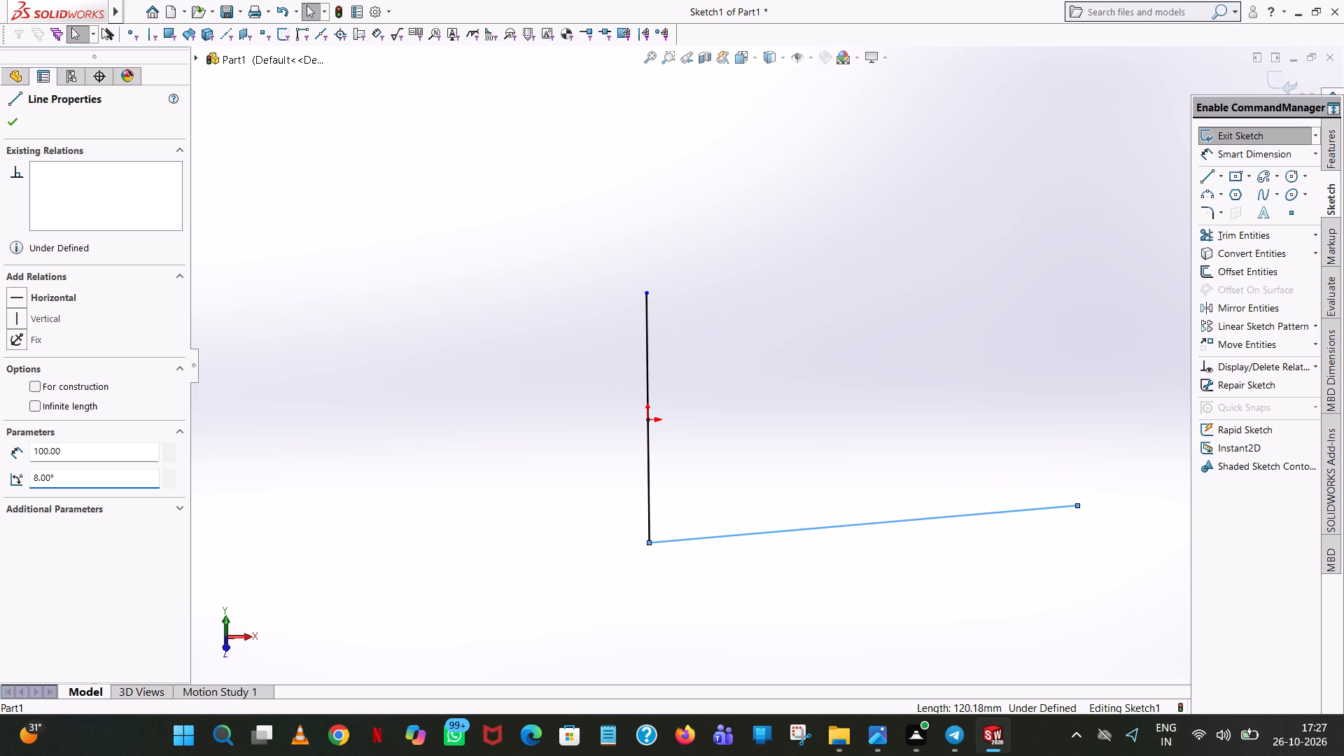
click(370, 232)
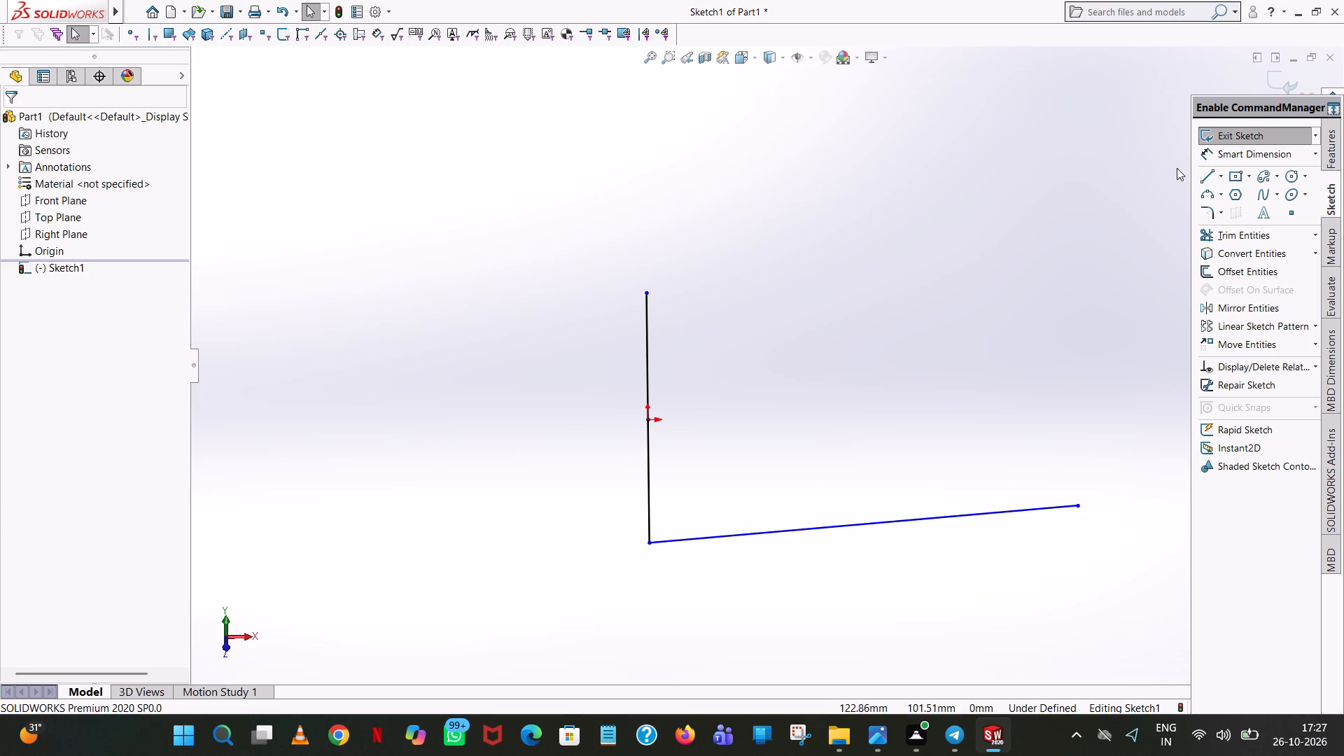
Sketch a sloped line from the upper end of the vertical edge, 100 mm long at an angle of 352°.
click(1201, 169)
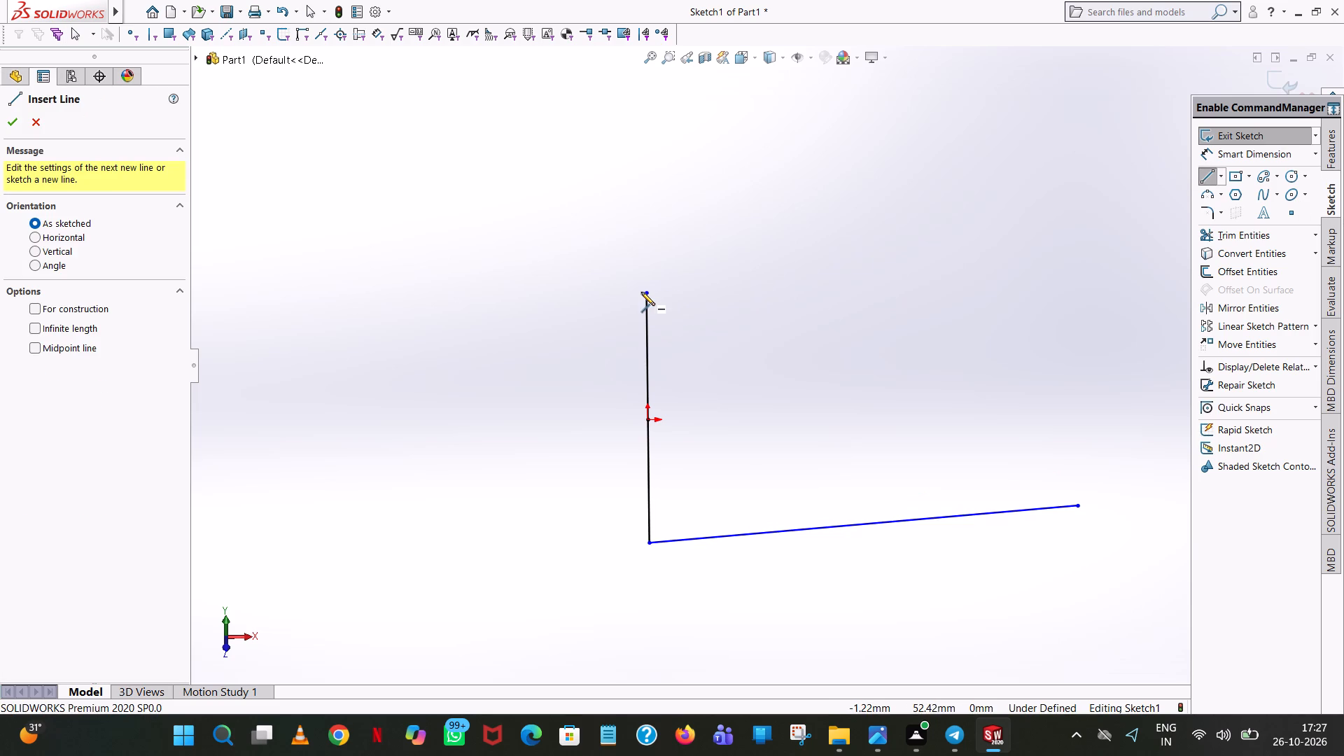
click(647, 292)
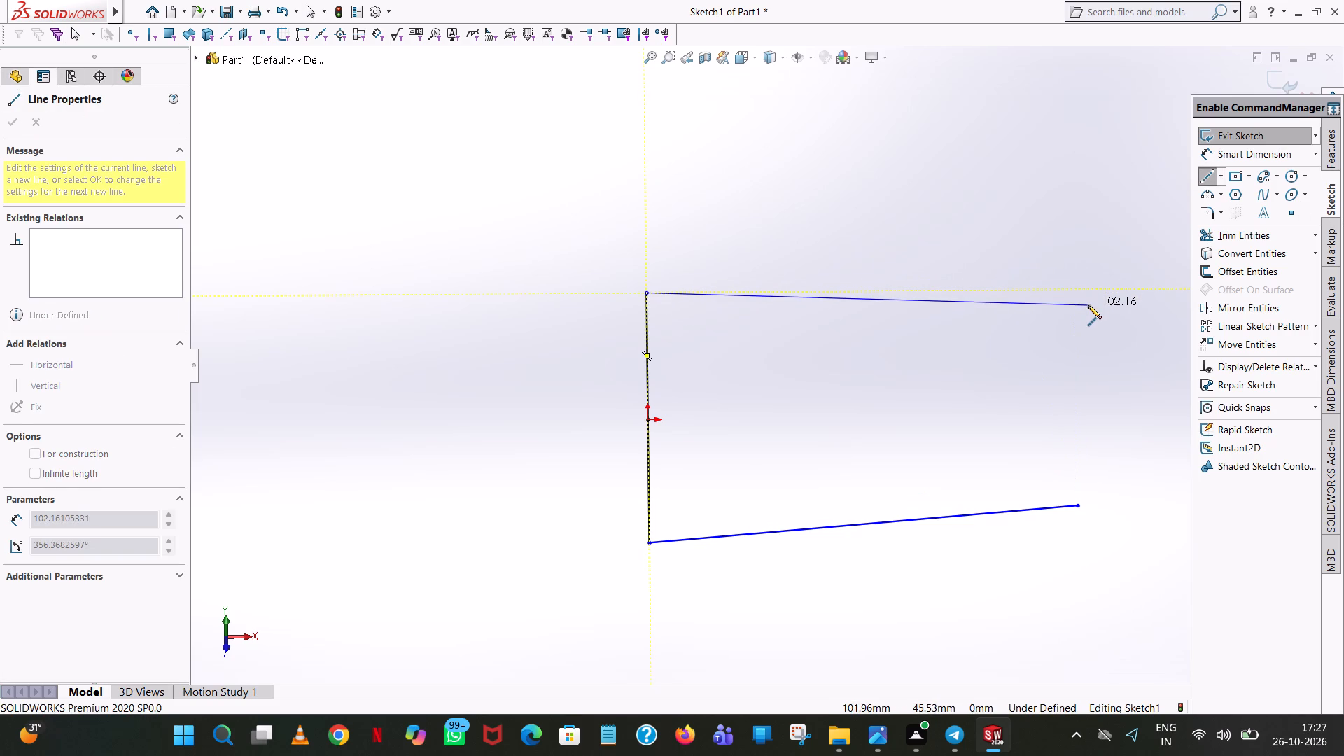
click(1088, 305)
right_click(1088, 305)
click(1116, 313)
click(1002, 304)
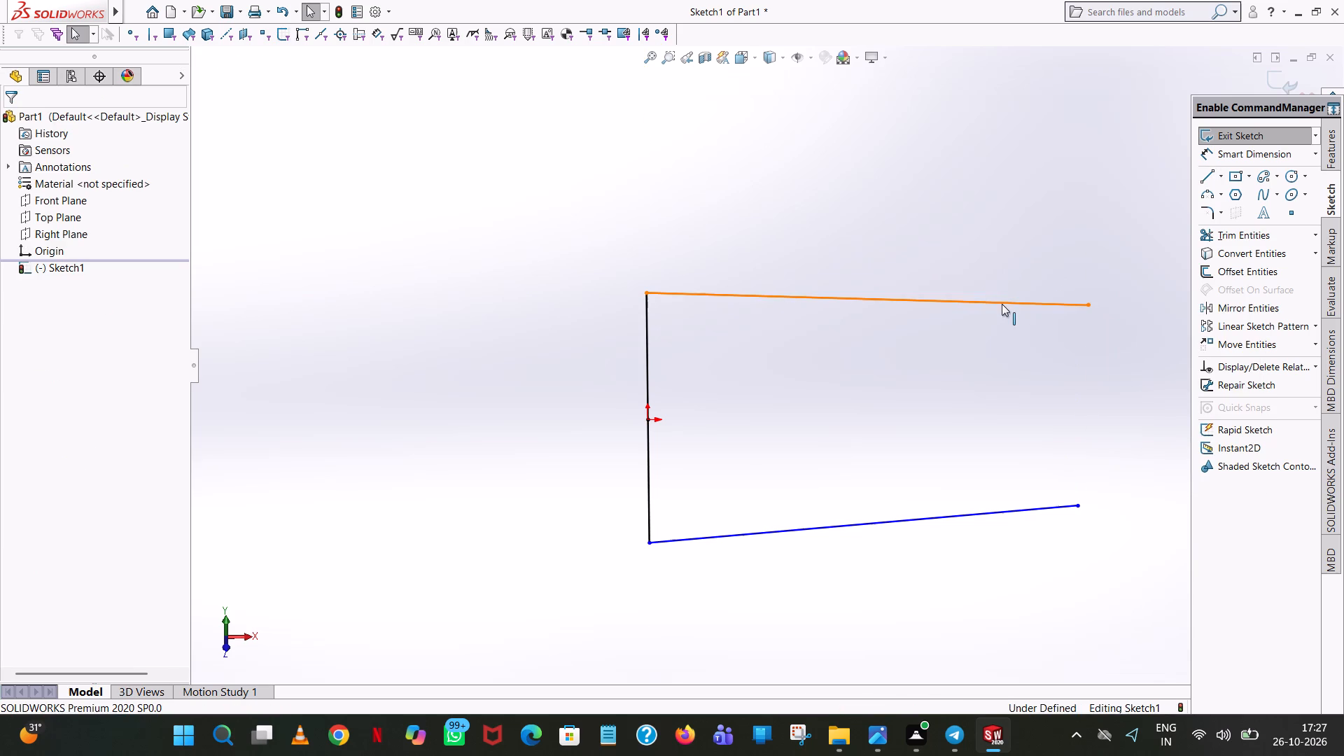
text(100)
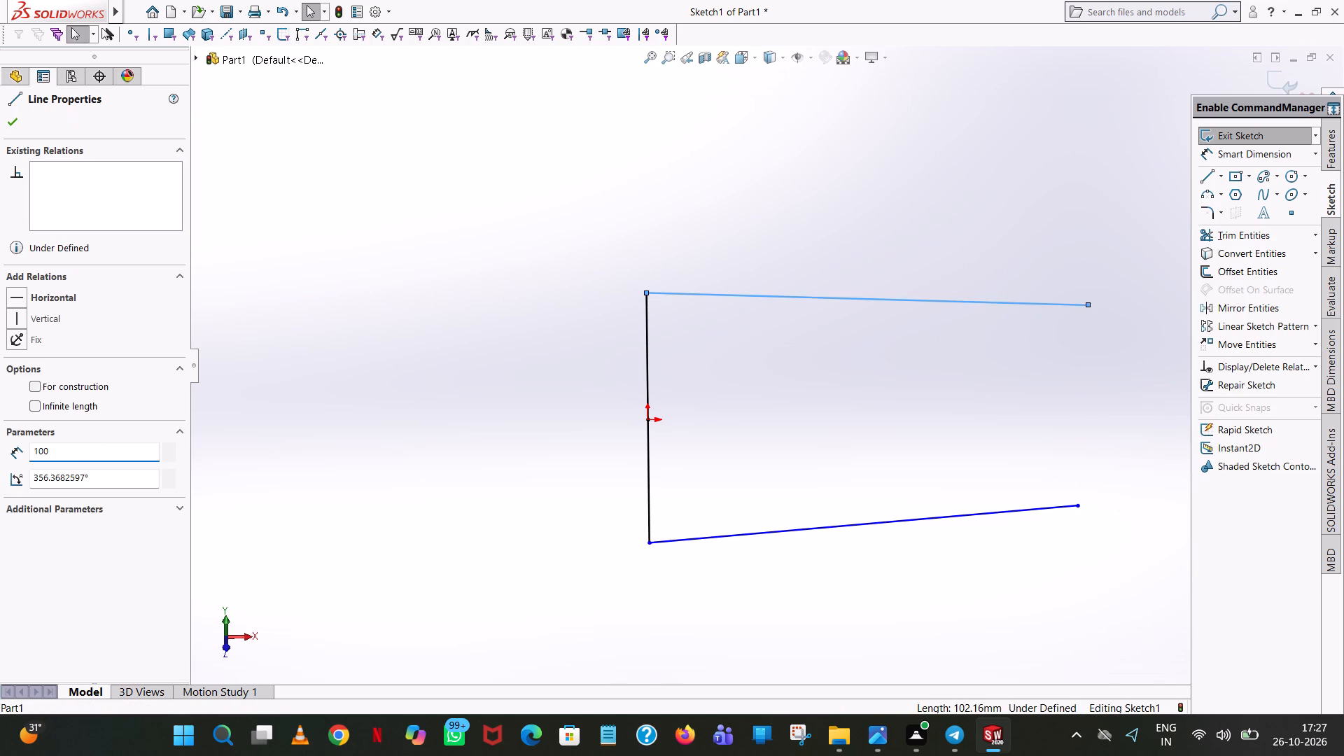
double_click(113, 477)
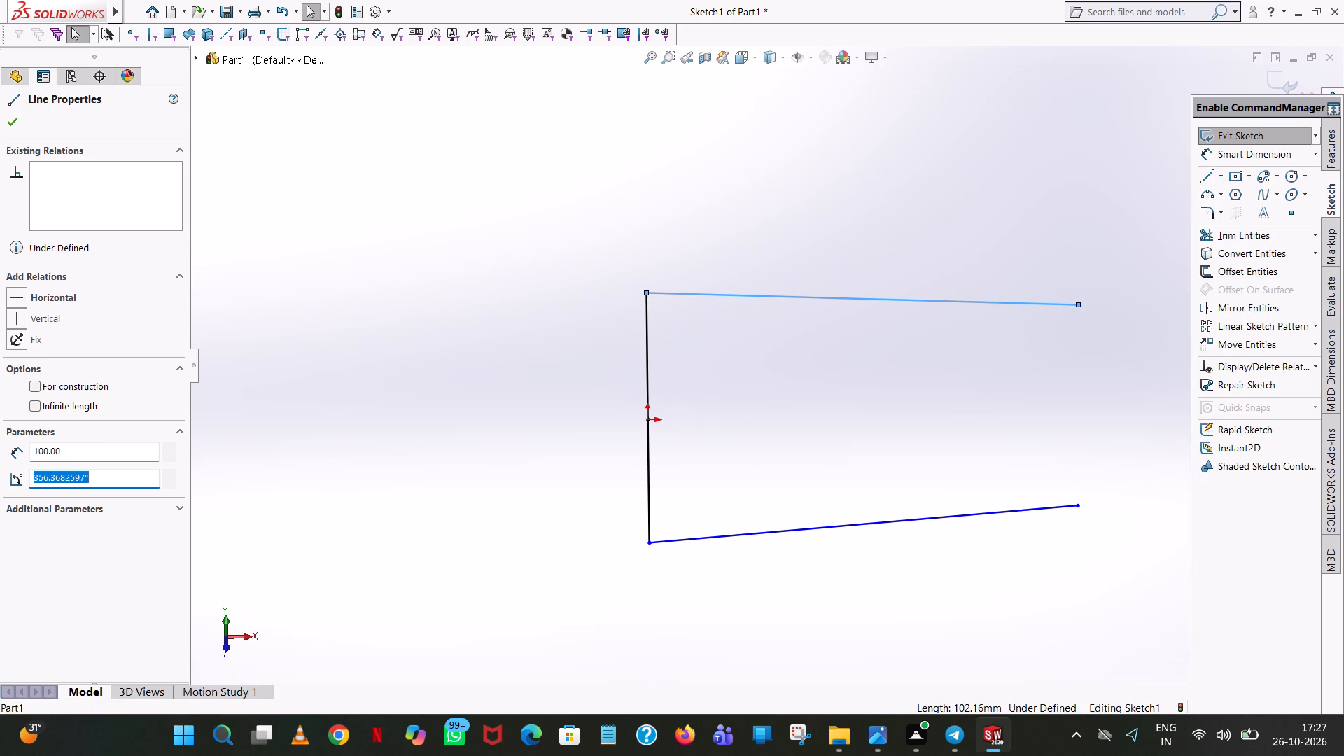
text(352)
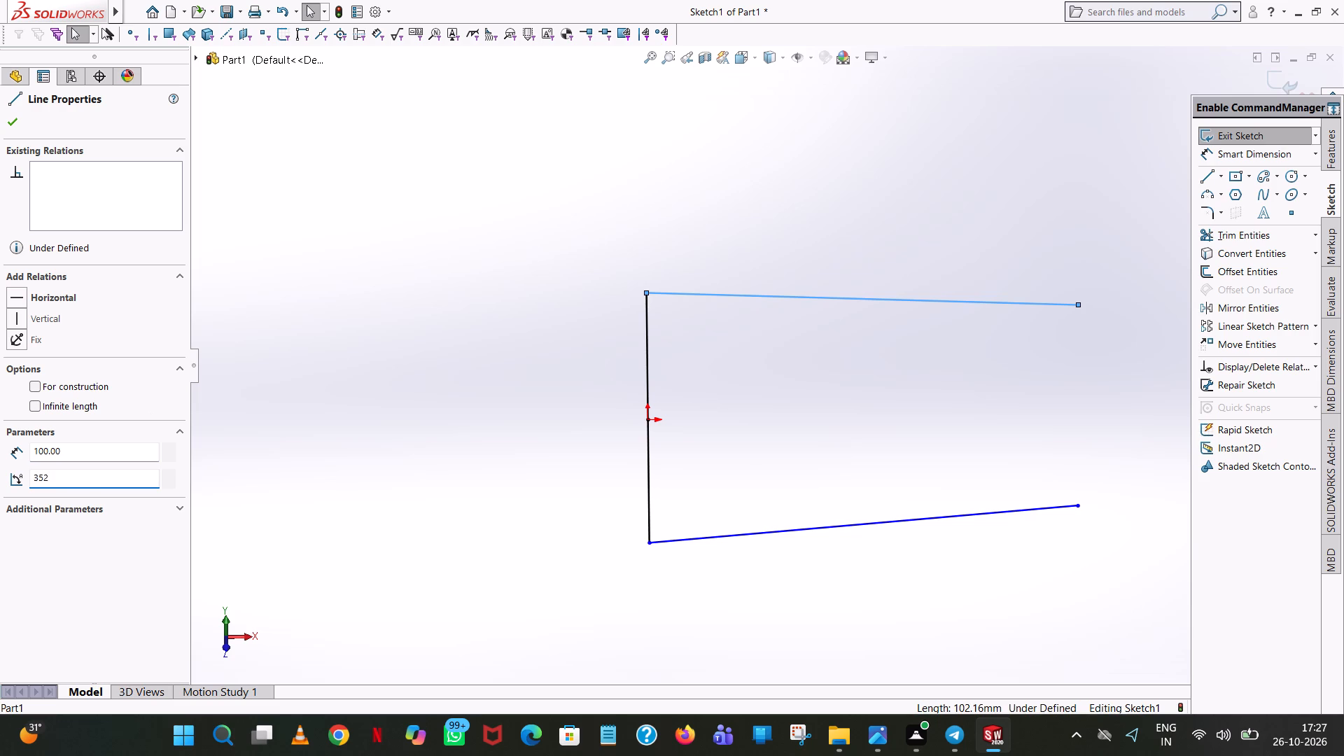
key(Return)
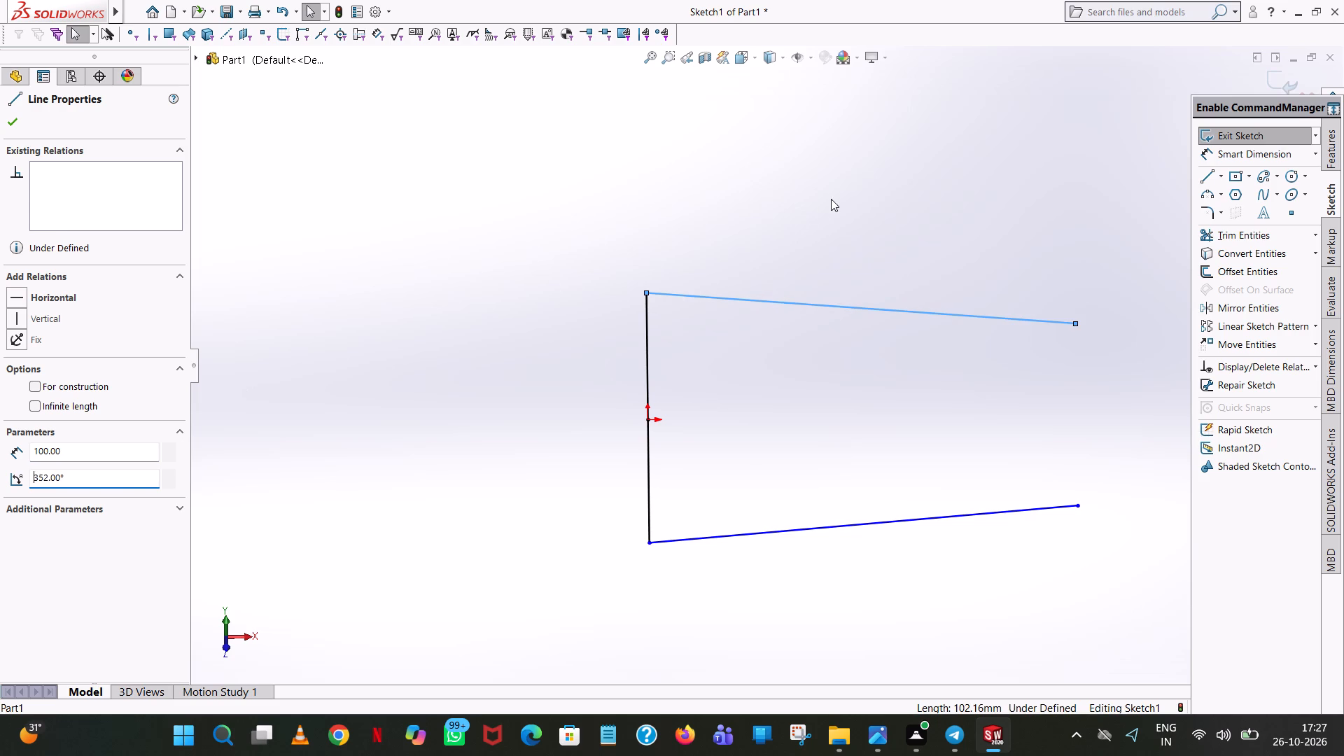
click(831, 199)
Close the tapered profile with a vertical line about 75 mm long between the free ends of the two sloped lines.
scroll(1061, 419, up, 1)
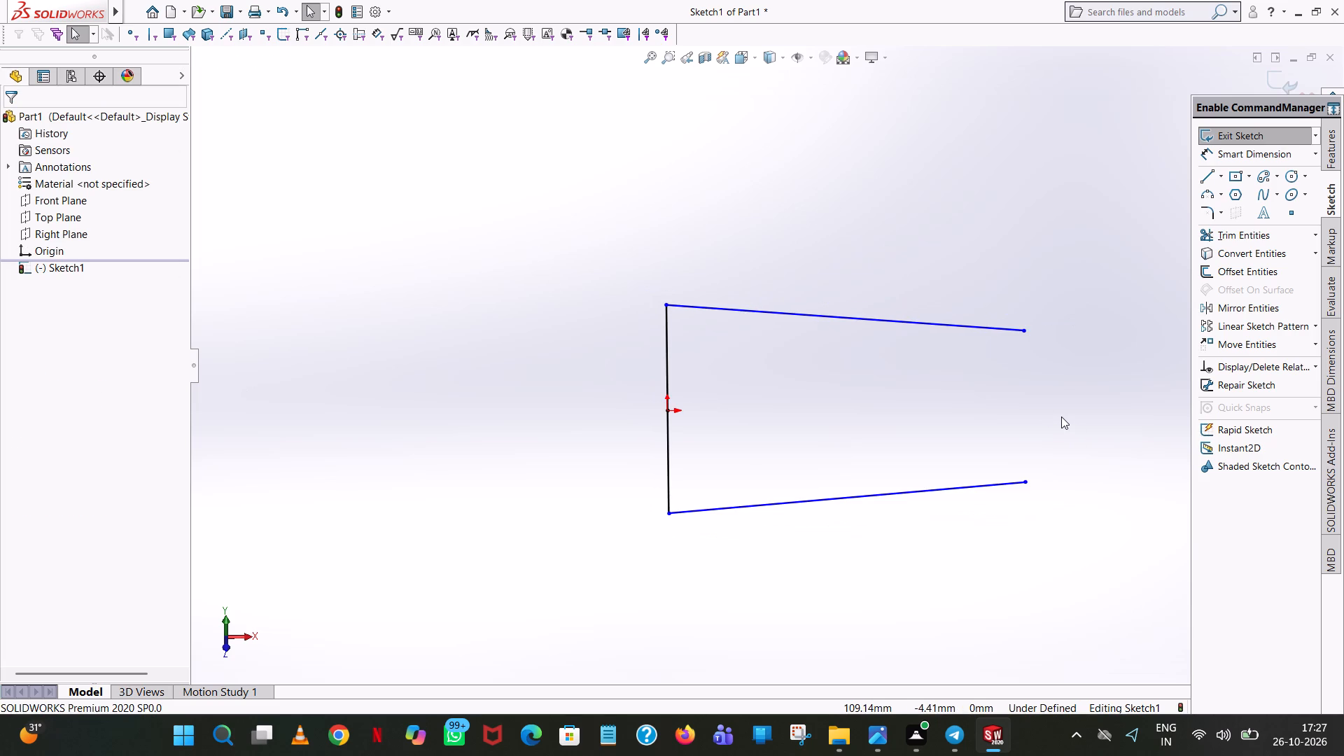
click(1208, 173)
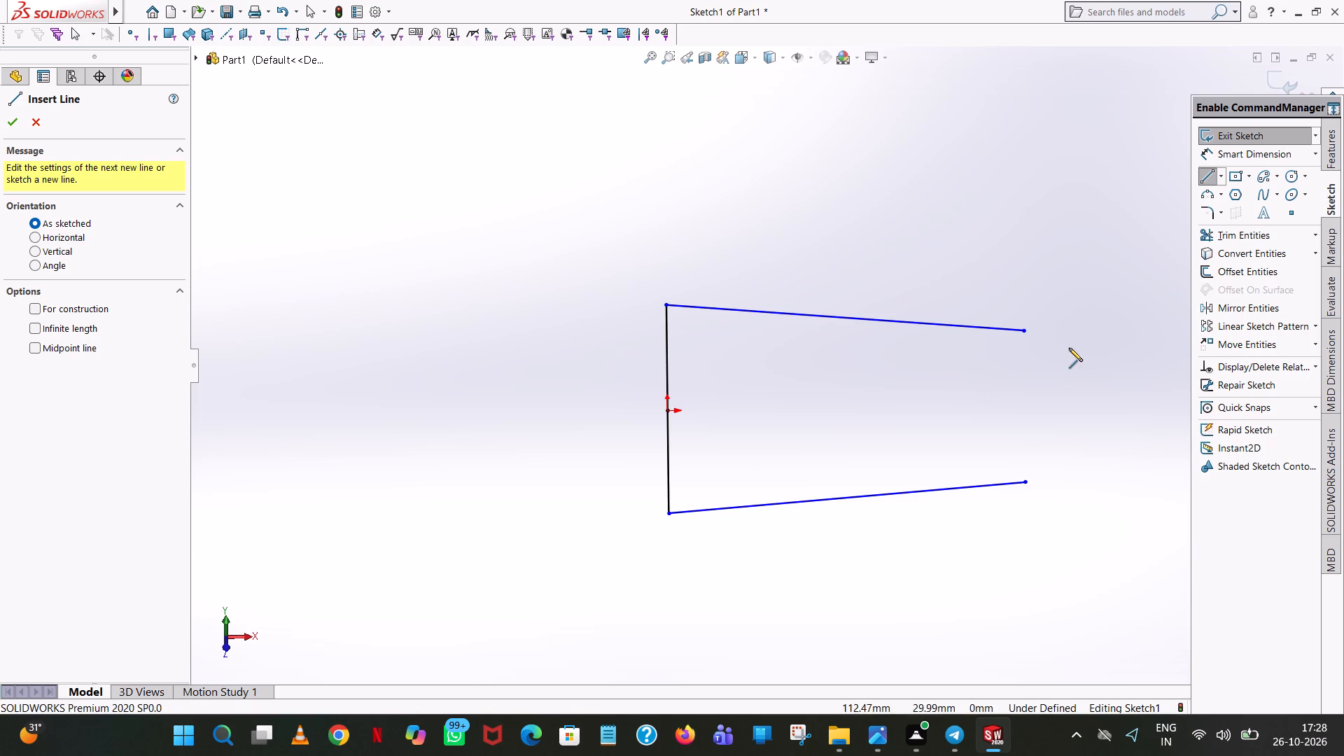
click(1025, 330)
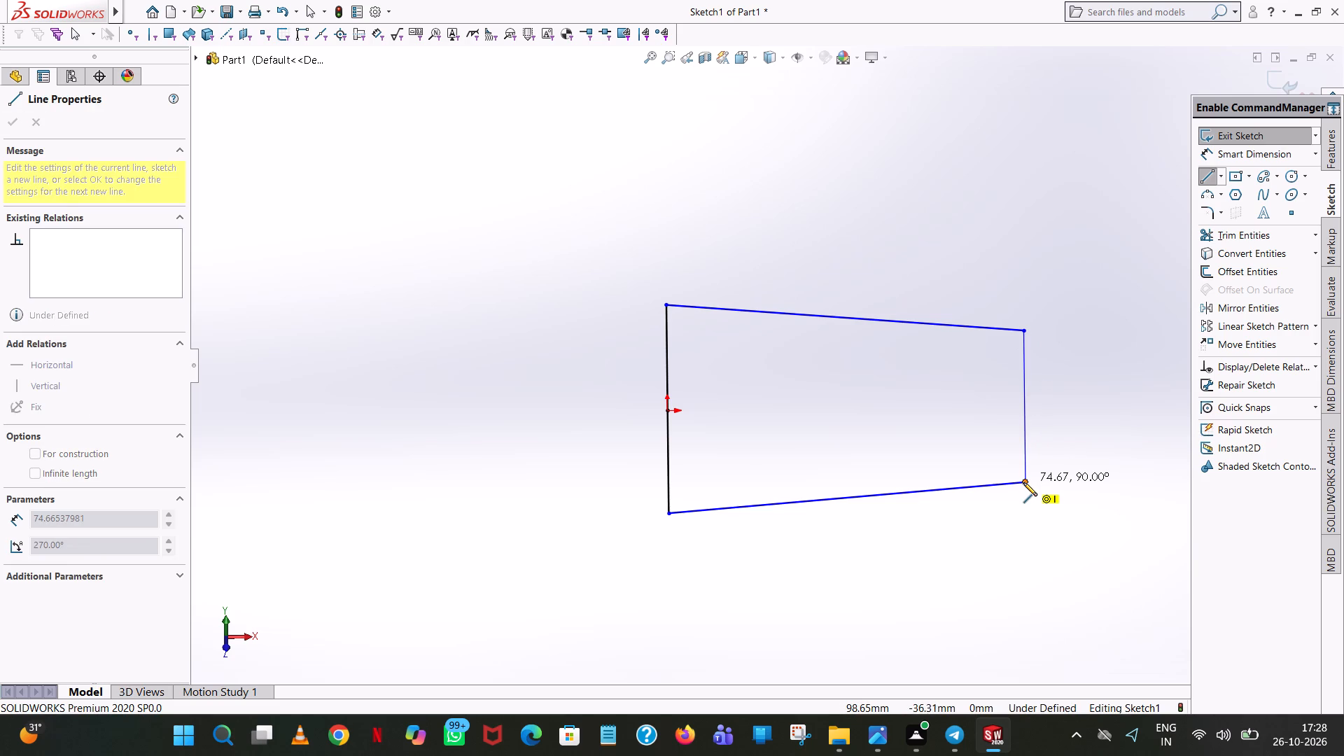
click(1023, 482)
right_click(1023, 482)
click(1062, 493)
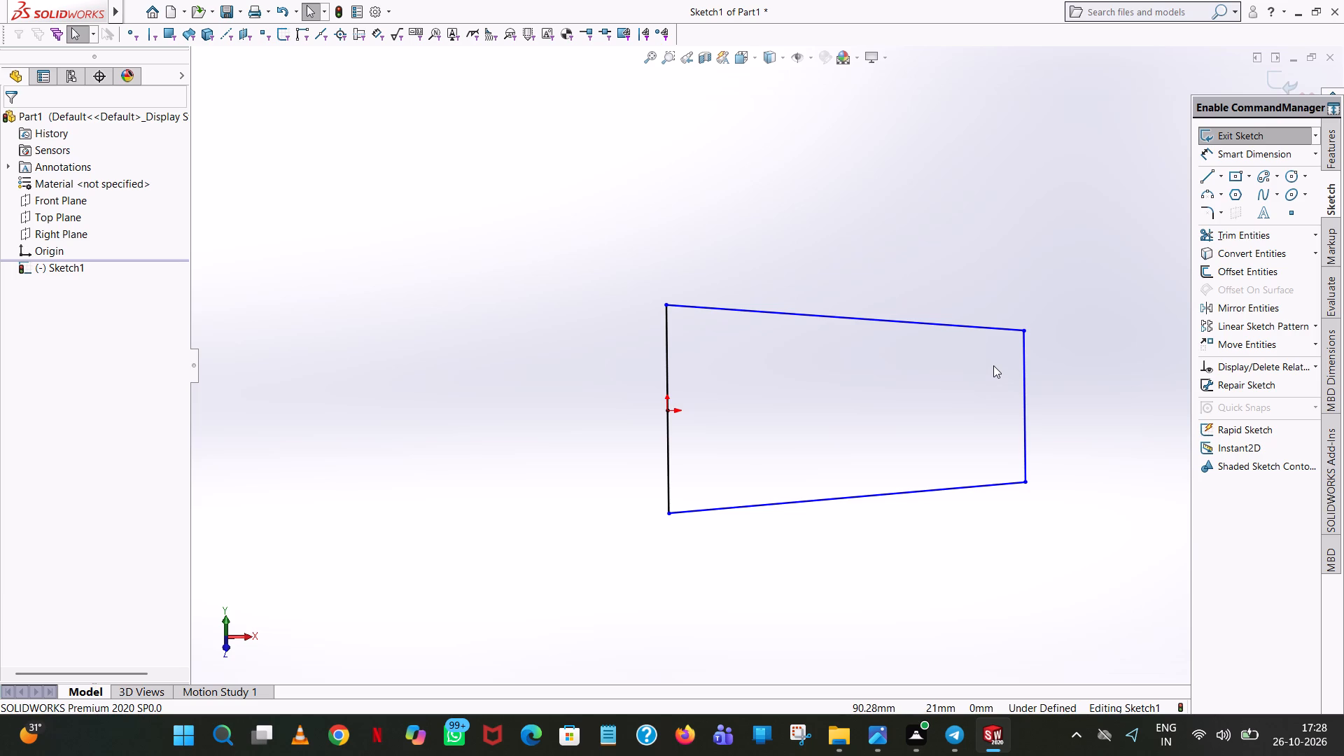
Sketch a horizontal line about 20 mm long from the origin into the tapered profile.
click(1207, 172)
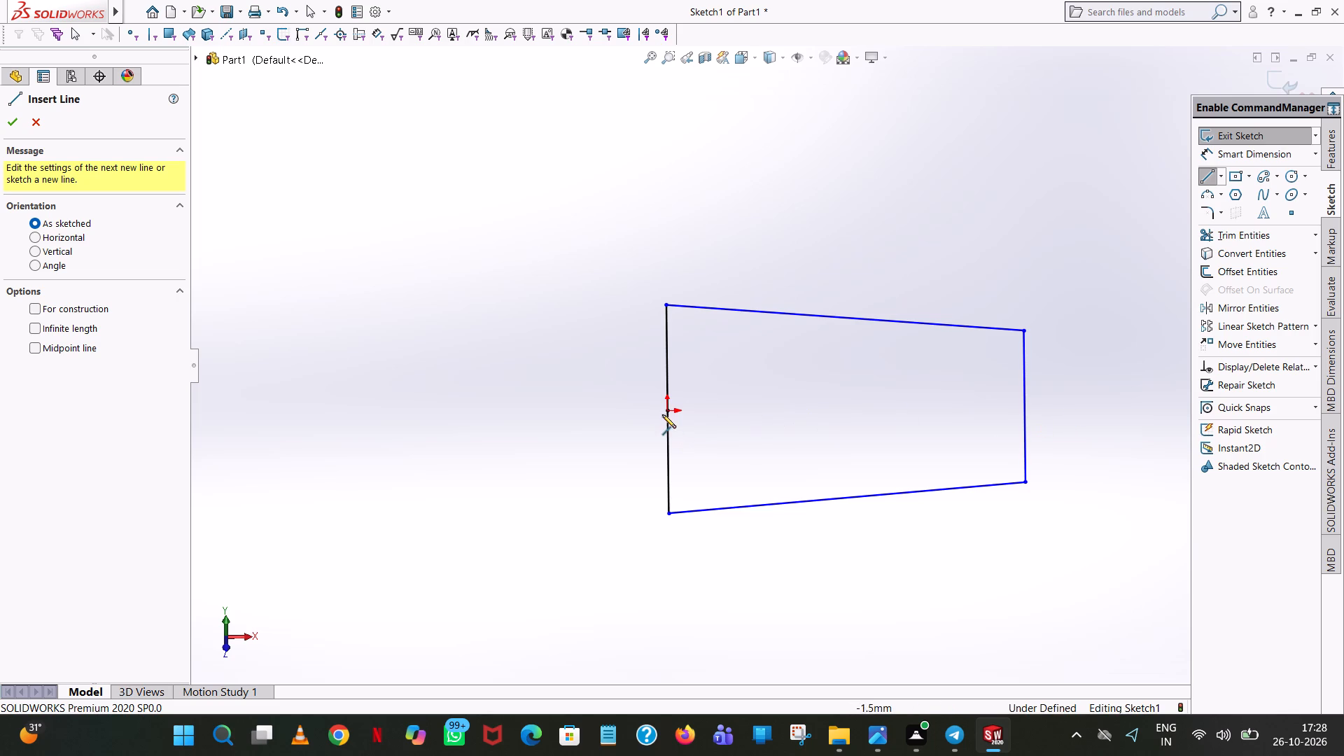
click(668, 411)
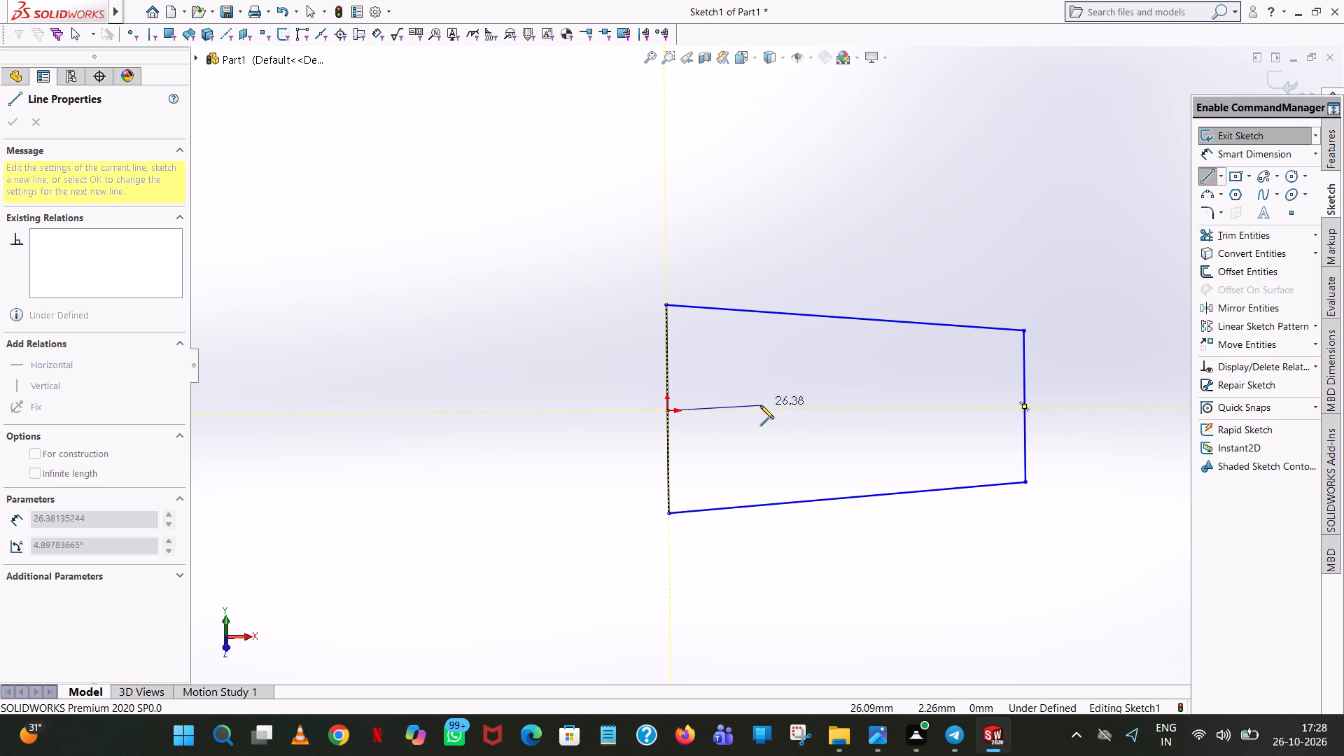
click(738, 409)
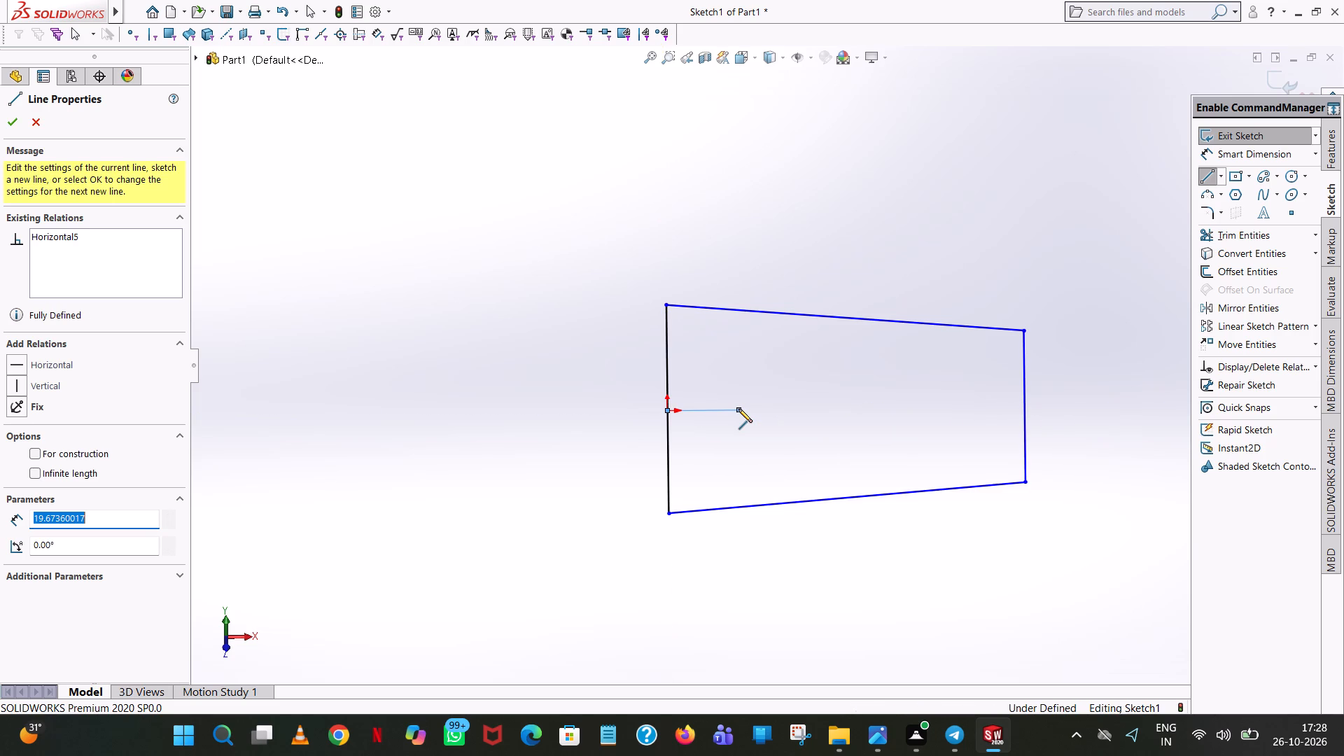
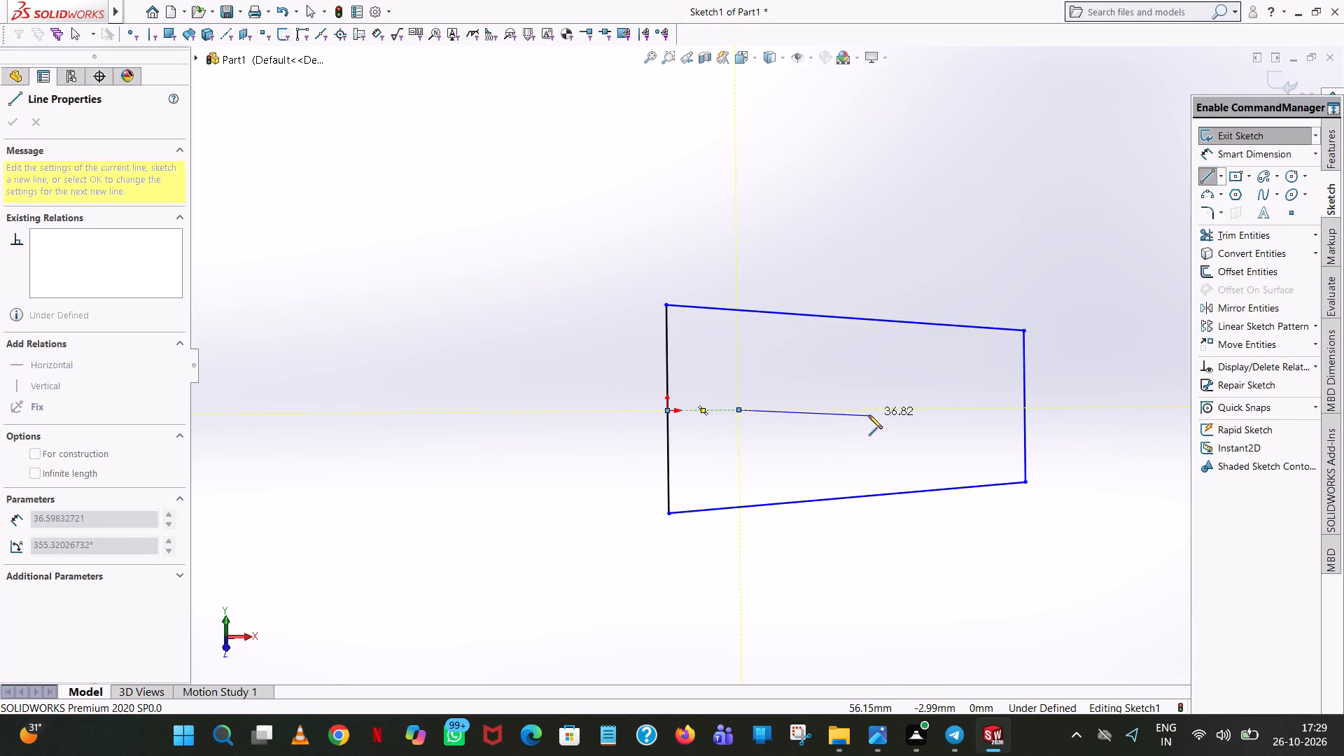
Trim away the short horizontal line that starts at the origin inside the tapered profile.
right_click(767, 384)
click(836, 398)
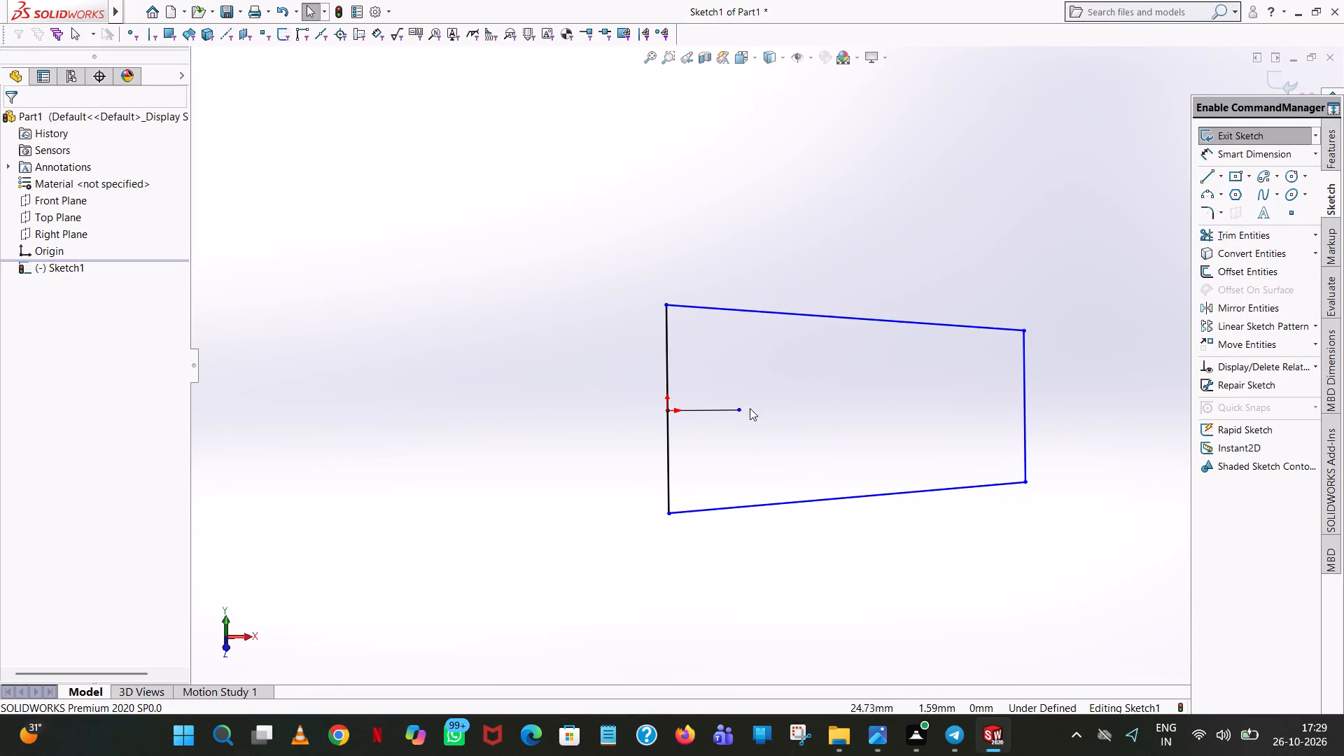
click(1242, 228)
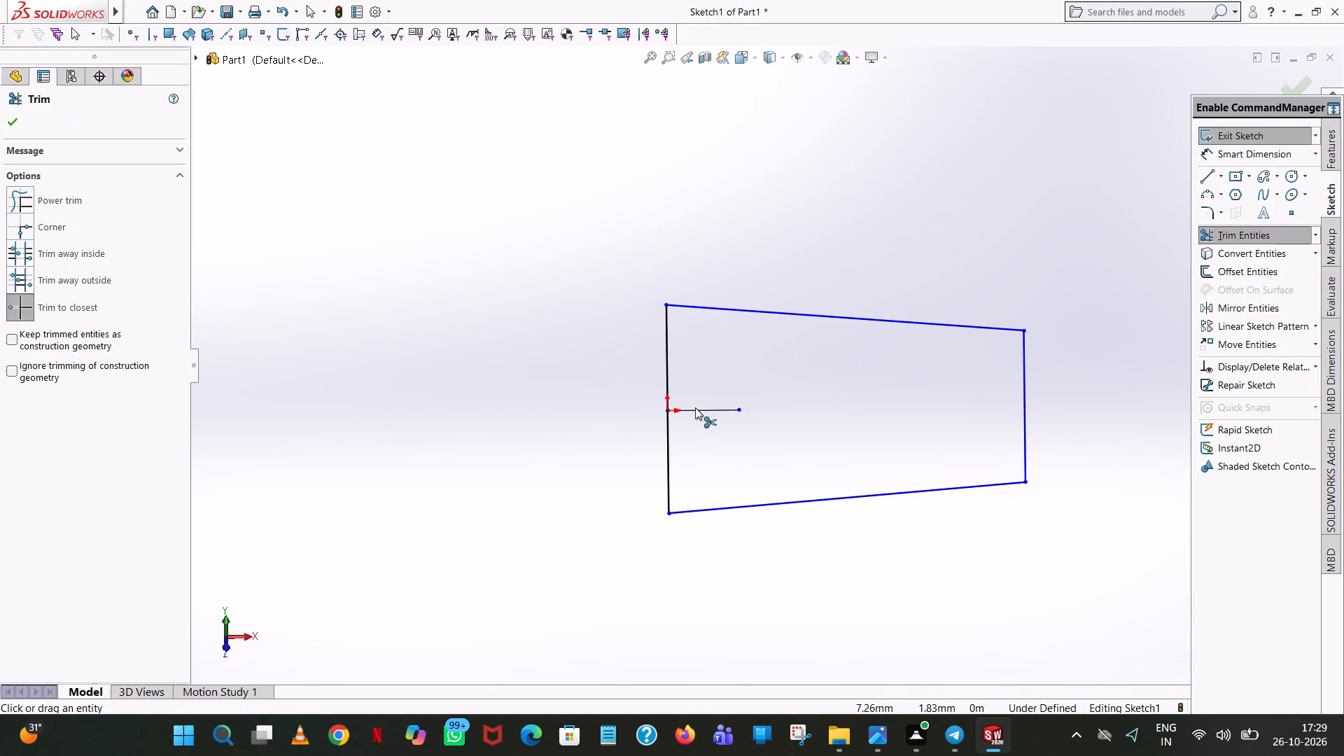
double_click(696, 407)
click(16, 118)
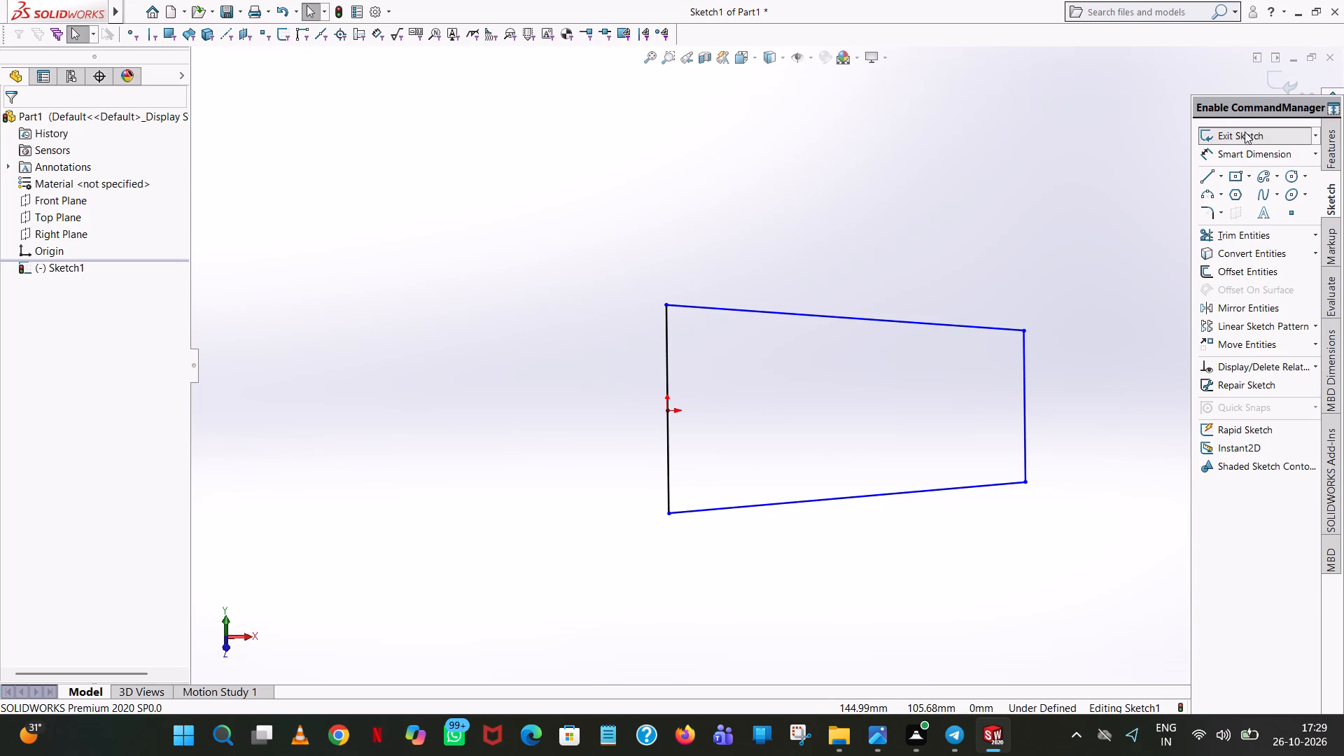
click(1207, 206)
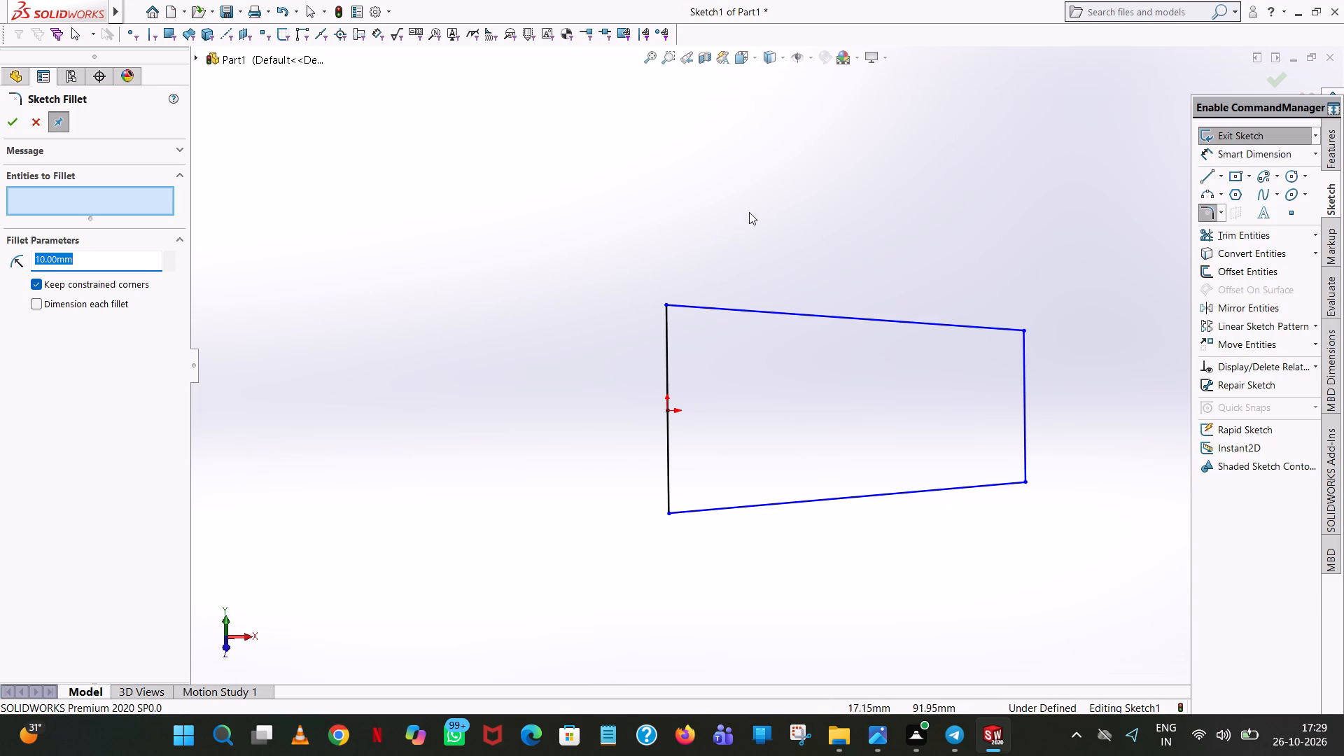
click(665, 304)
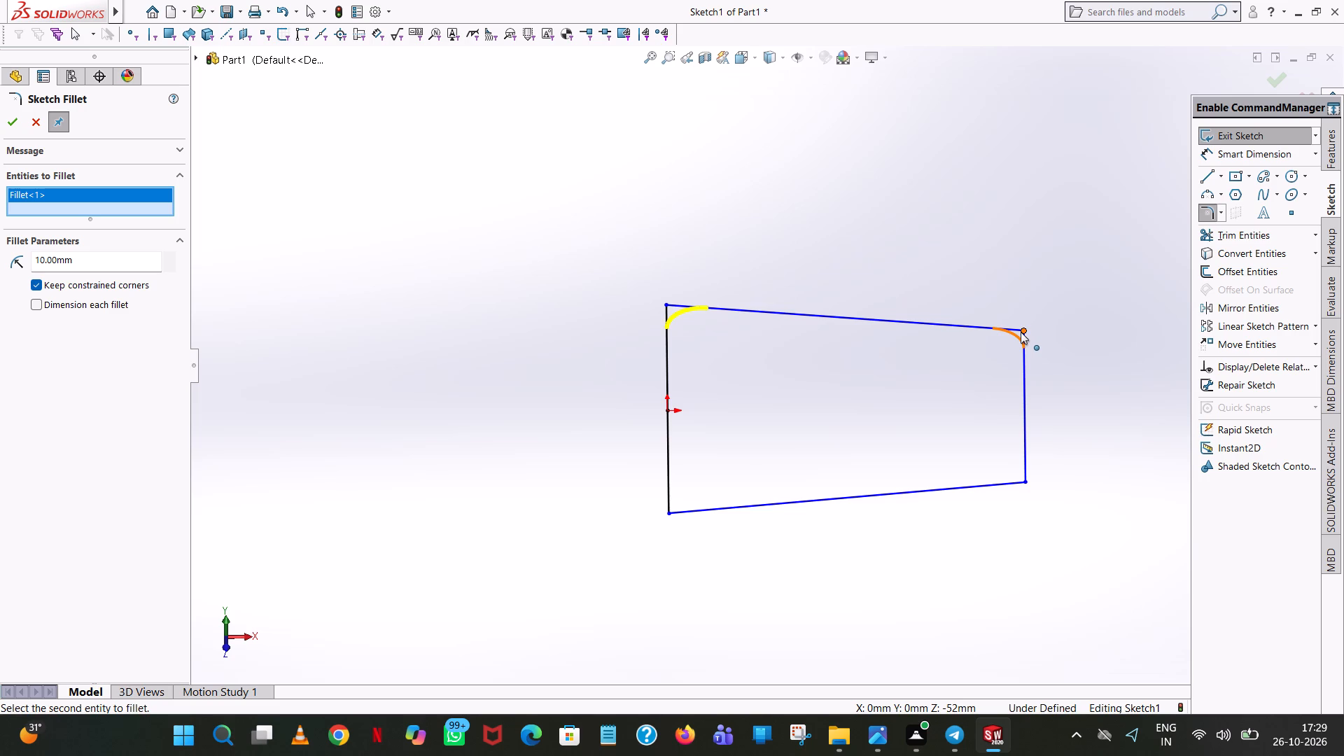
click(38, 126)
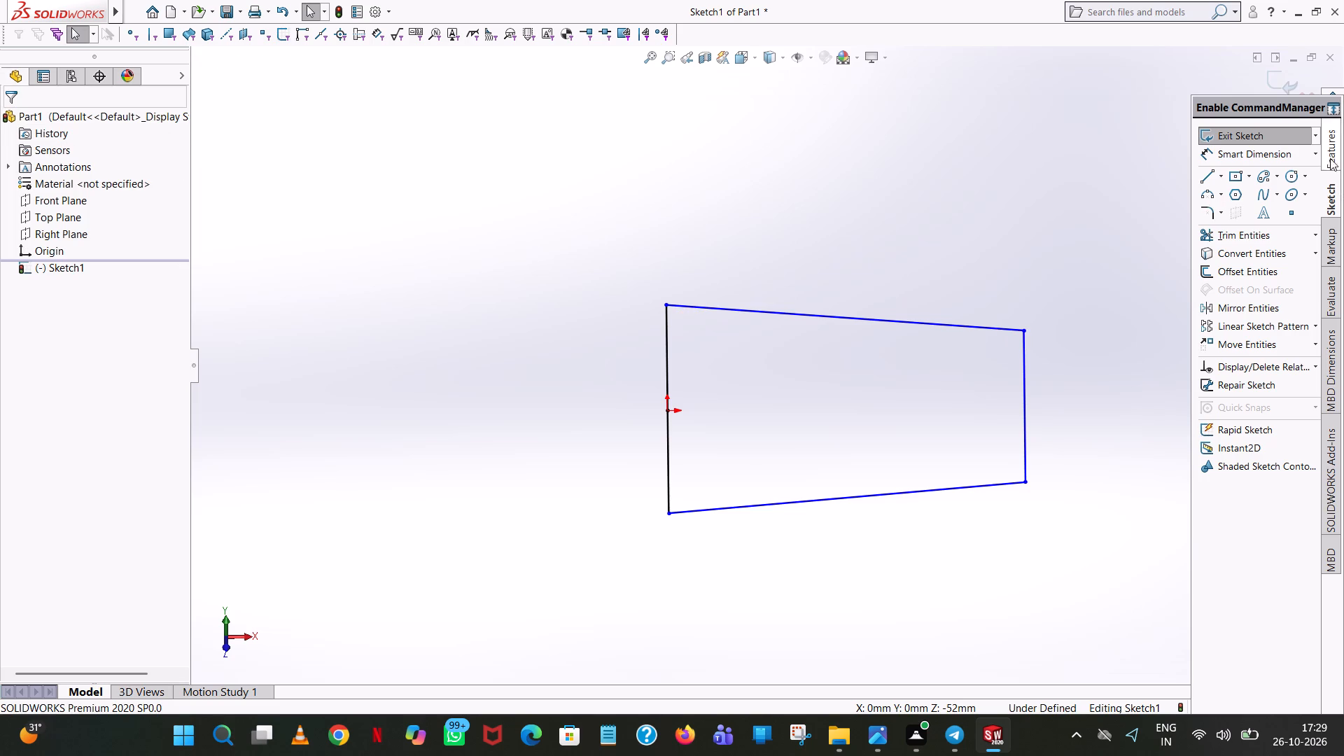
Add a horizontal dimension across the upper sloped line, placed above the profile.
click(1278, 158)
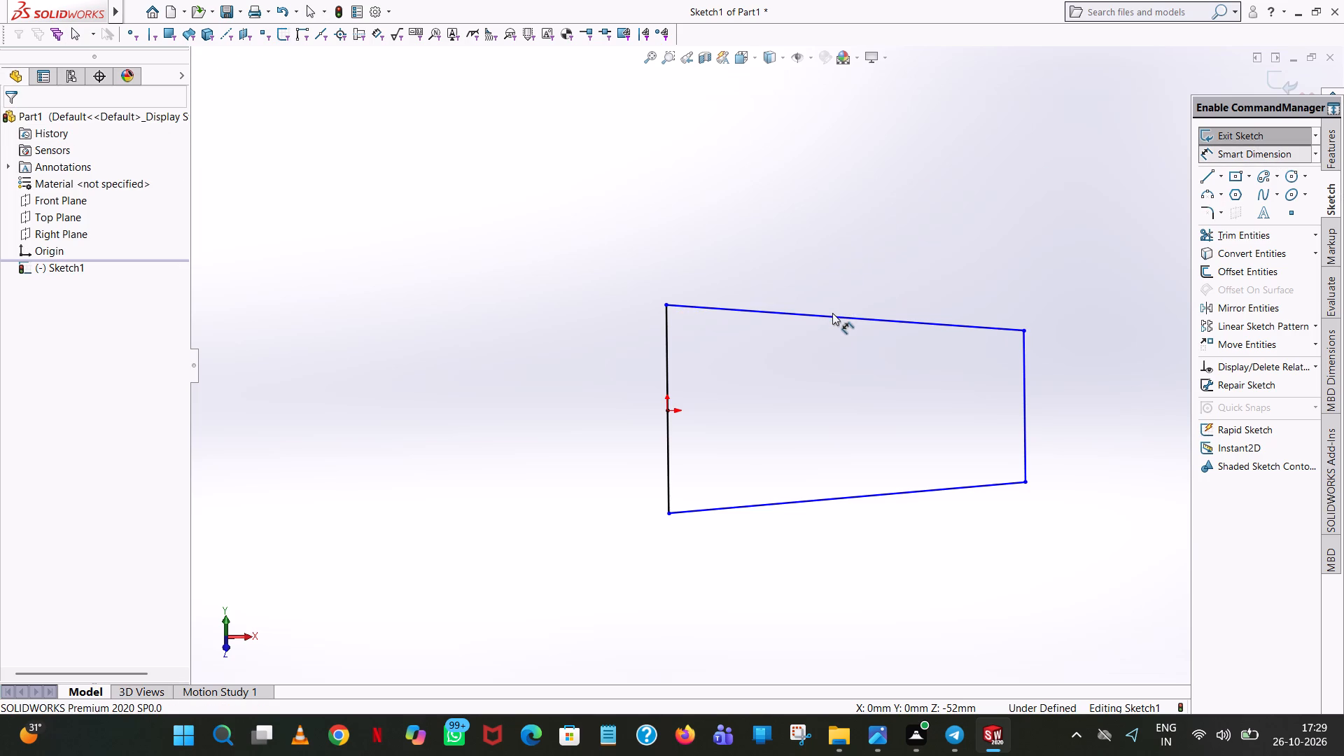
click(832, 316)
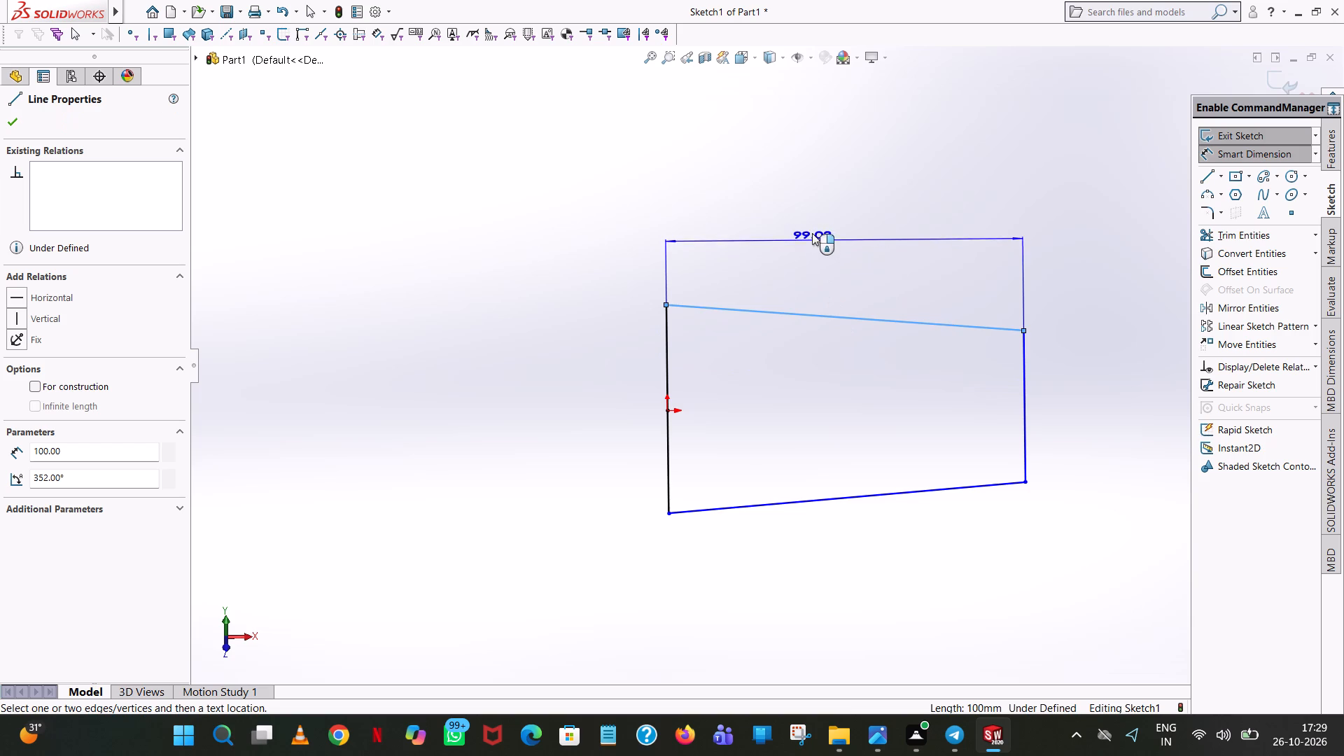
click(841, 185)
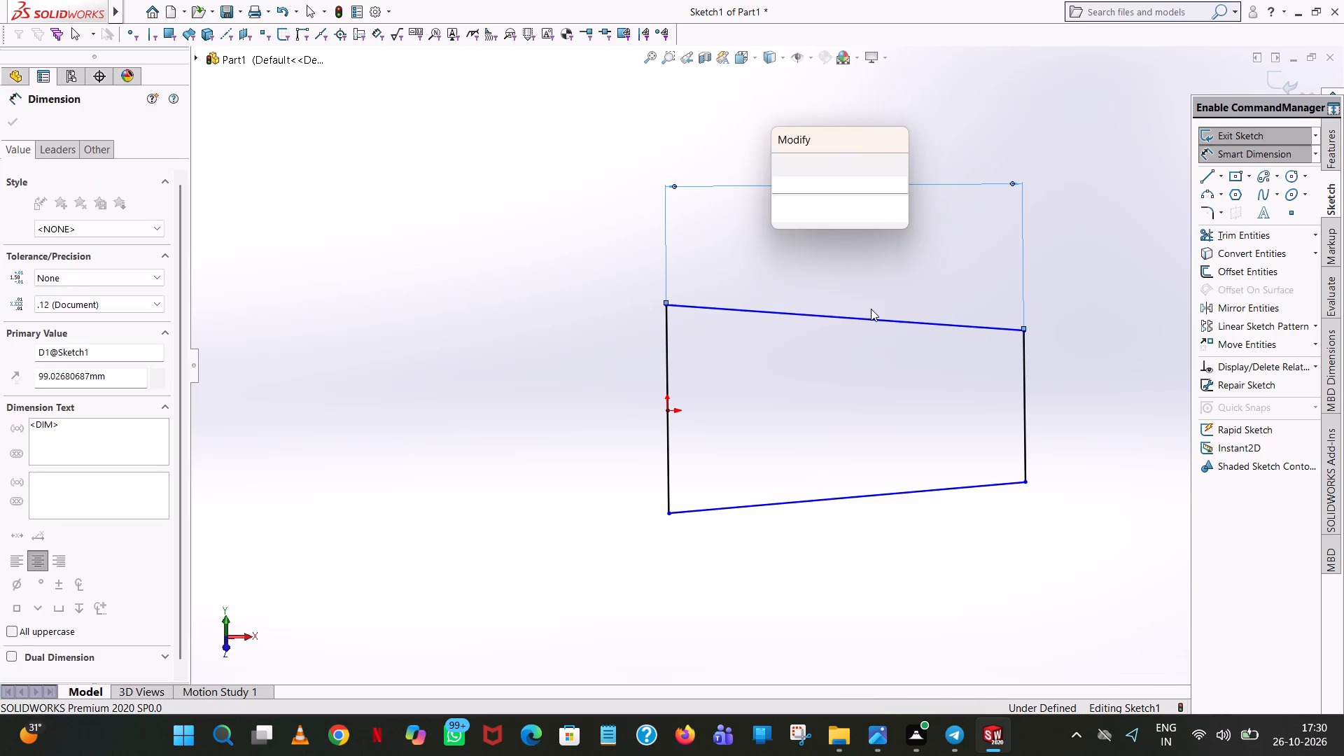
click(785, 164)
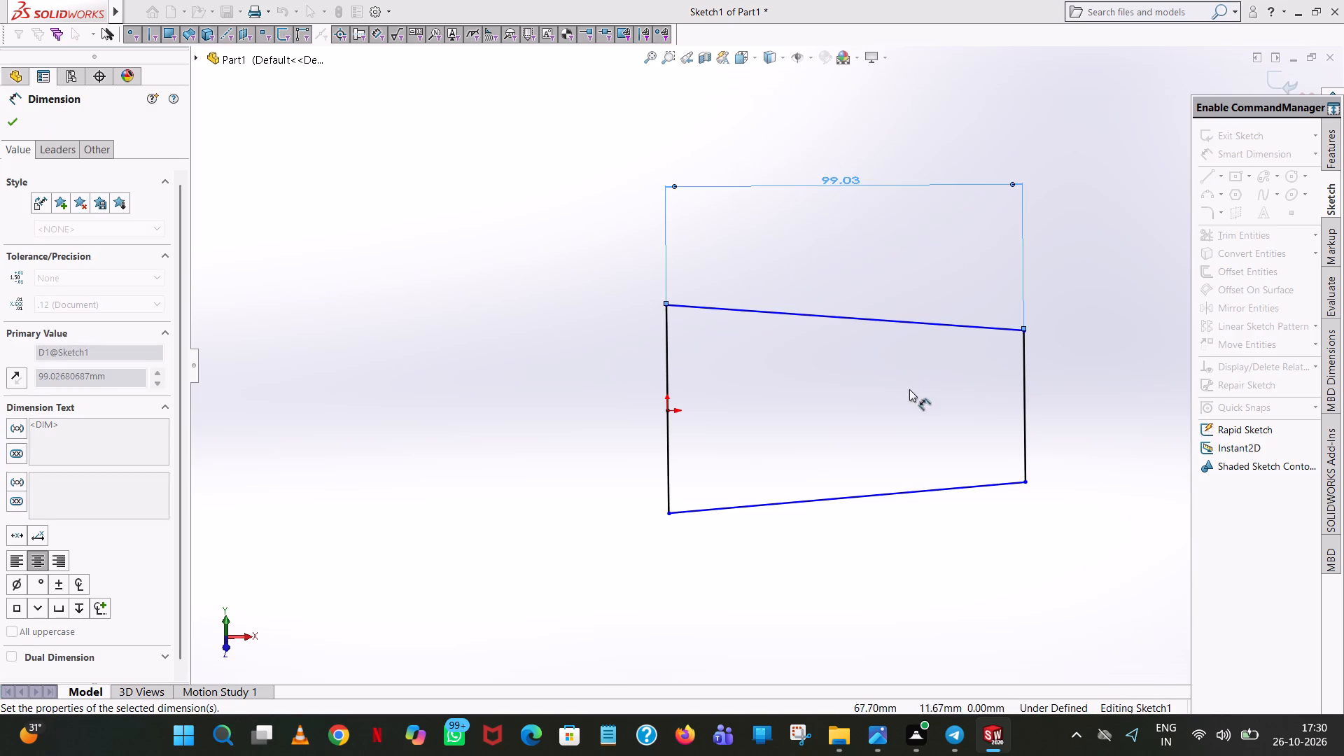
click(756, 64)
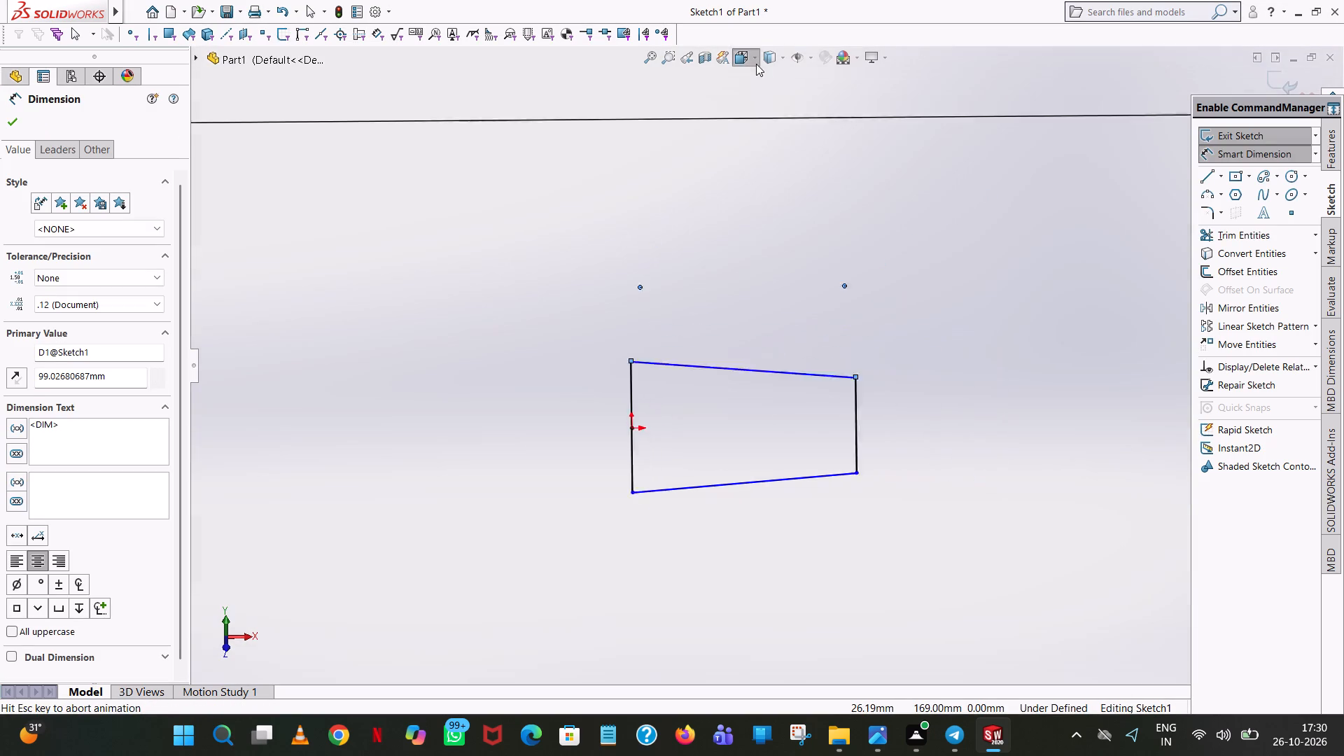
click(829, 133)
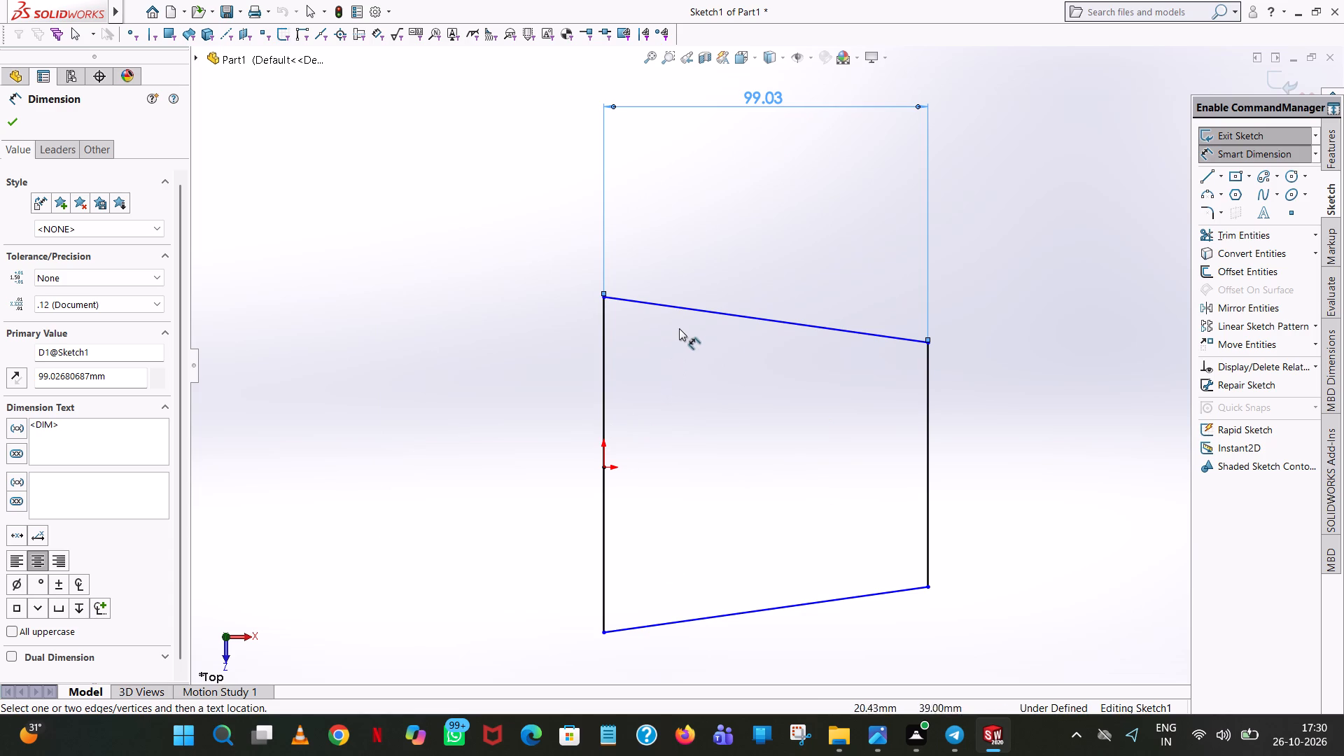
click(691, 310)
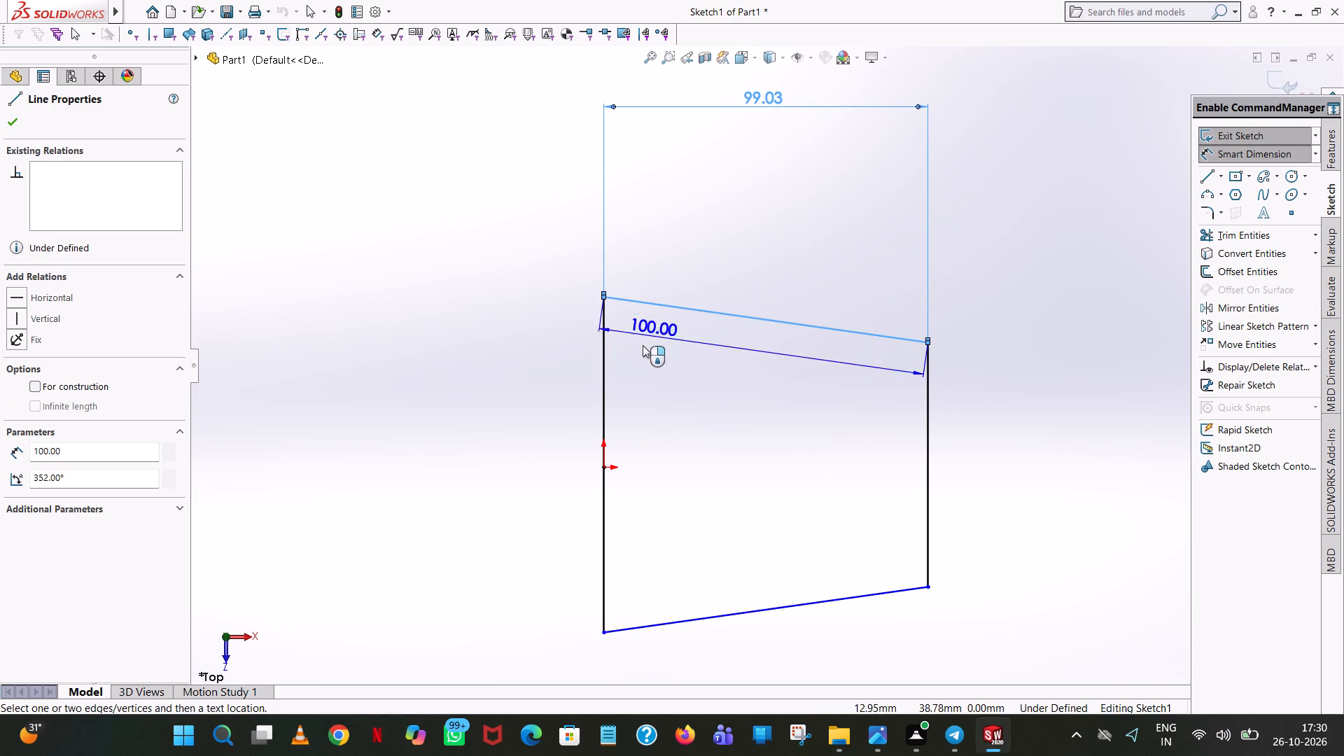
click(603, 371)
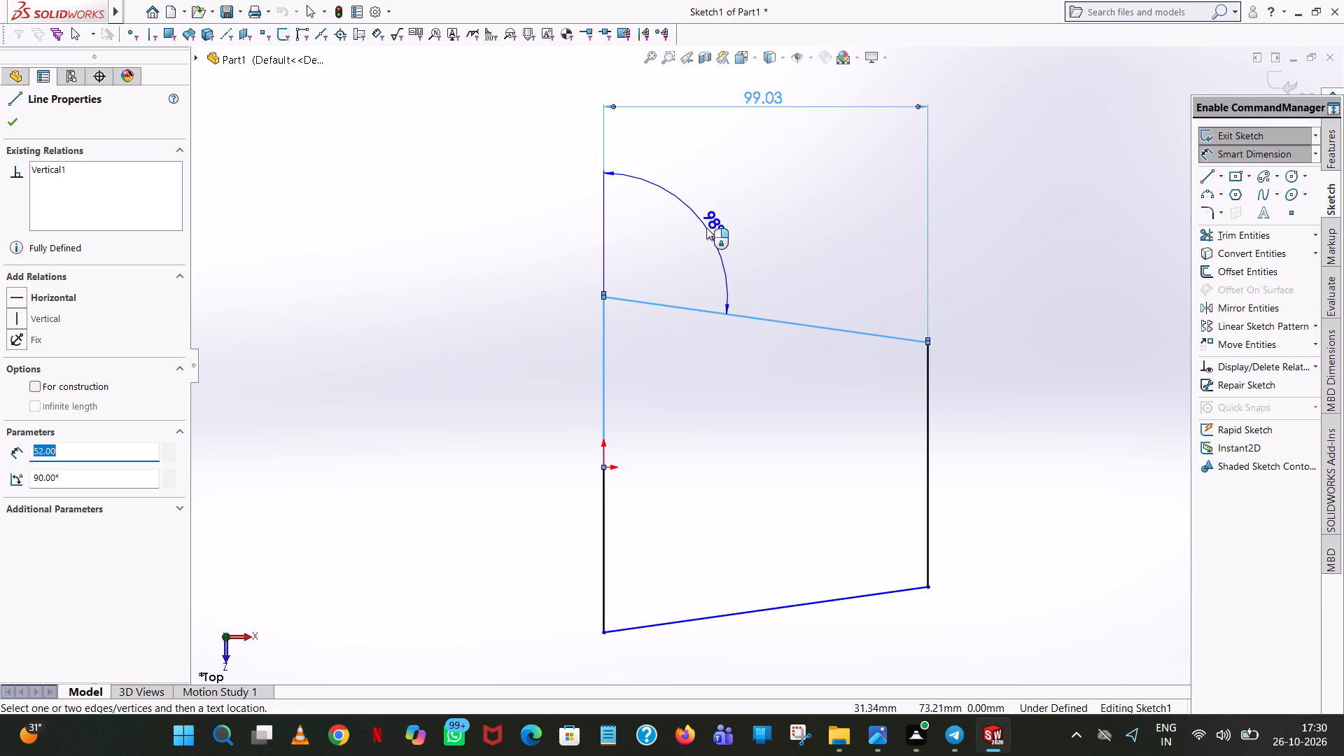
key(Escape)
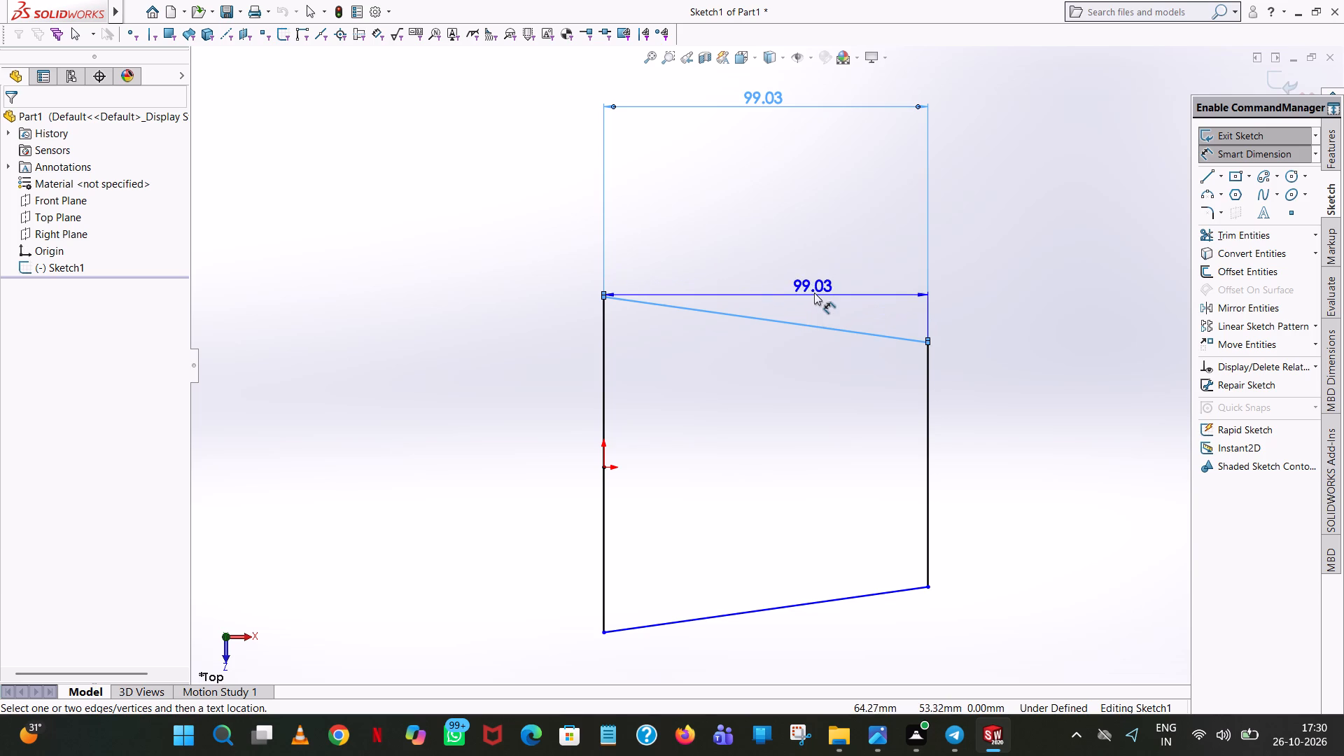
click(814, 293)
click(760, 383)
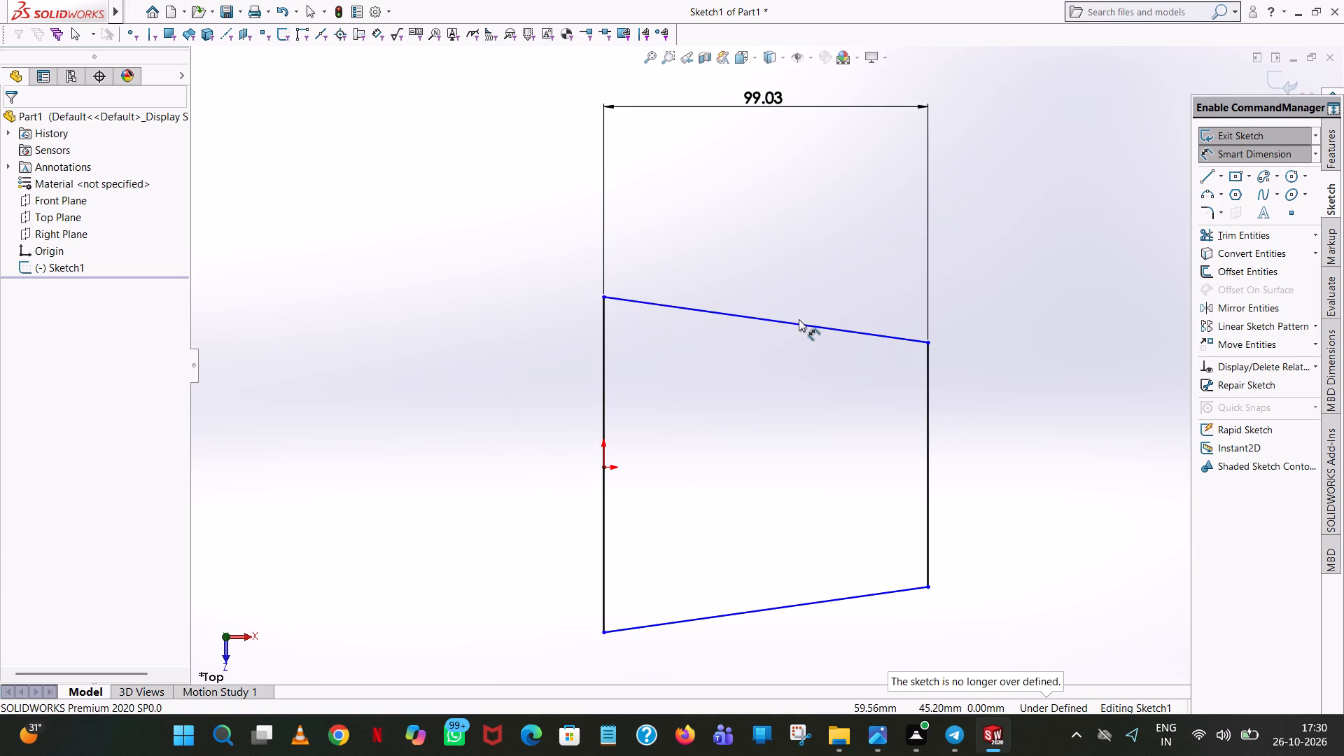
Add an aligned length dimension to the upper sloped line, keeping its current value.
click(799, 319)
click(790, 322)
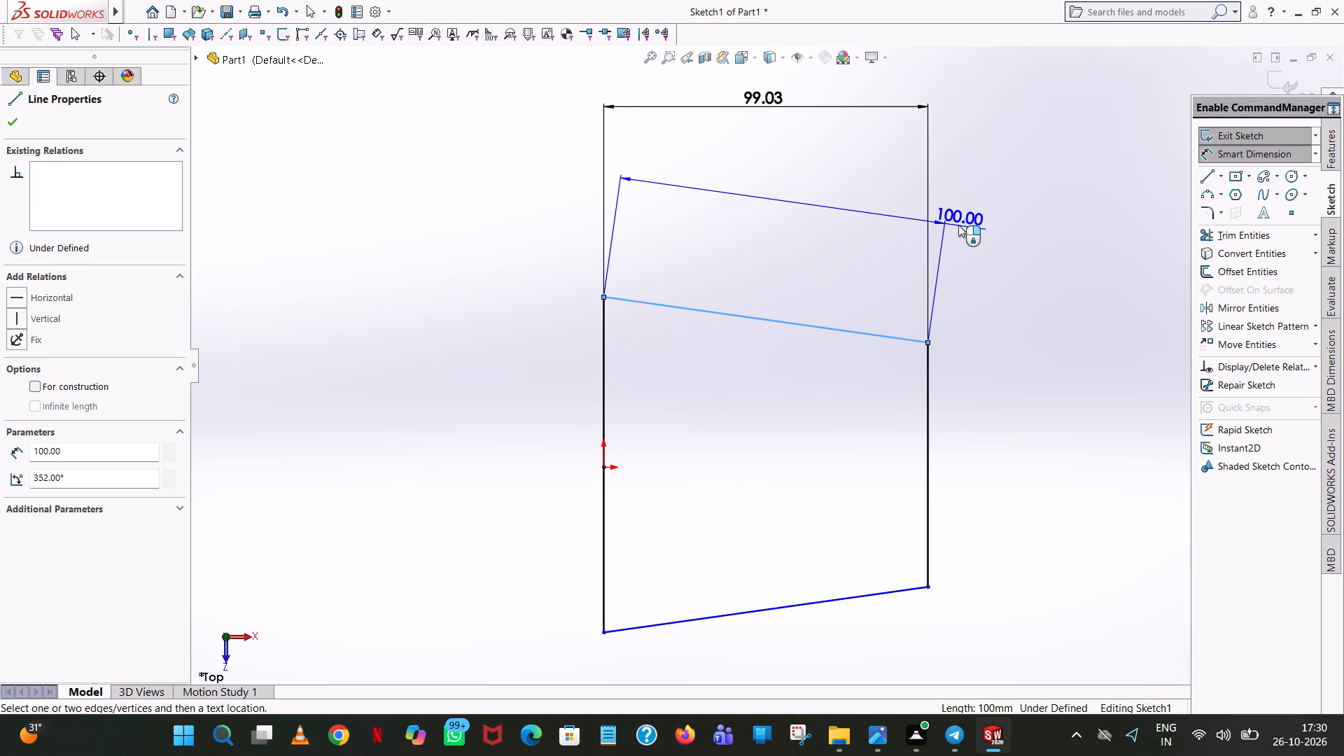
click(958, 225)
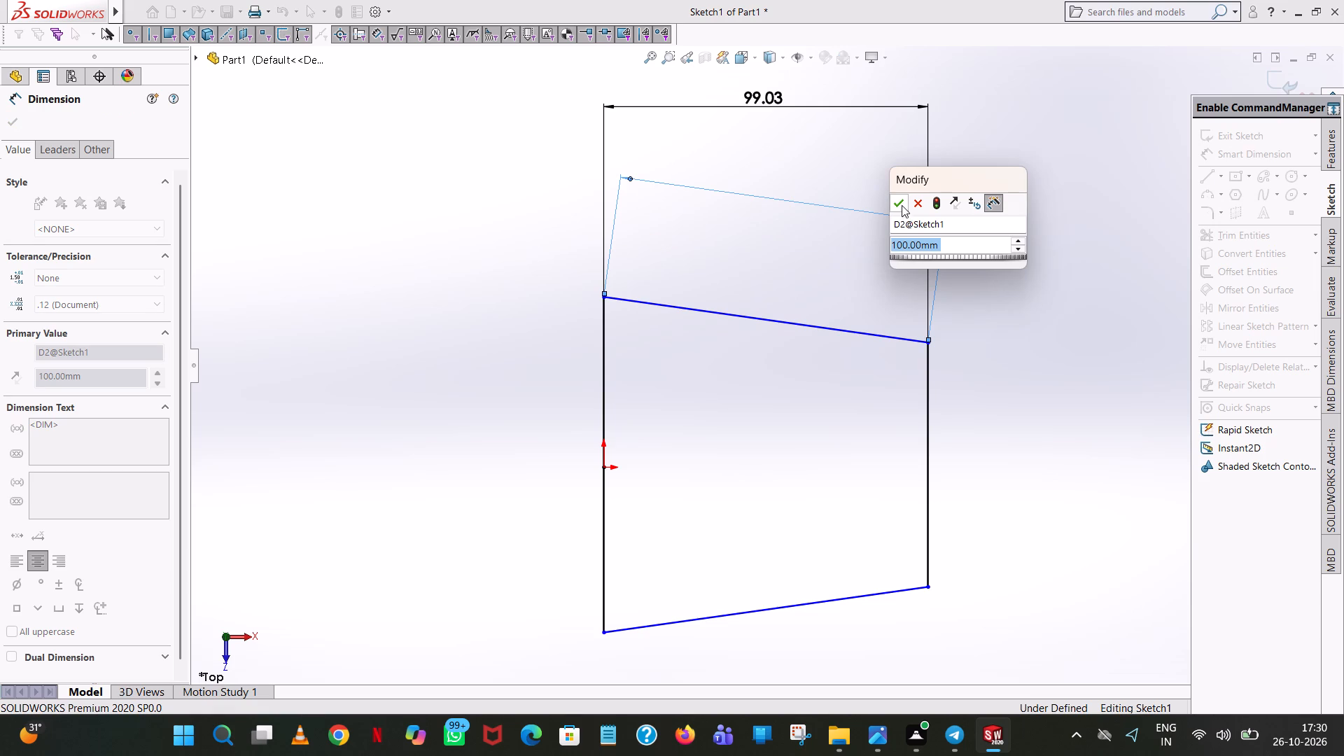
click(902, 203)
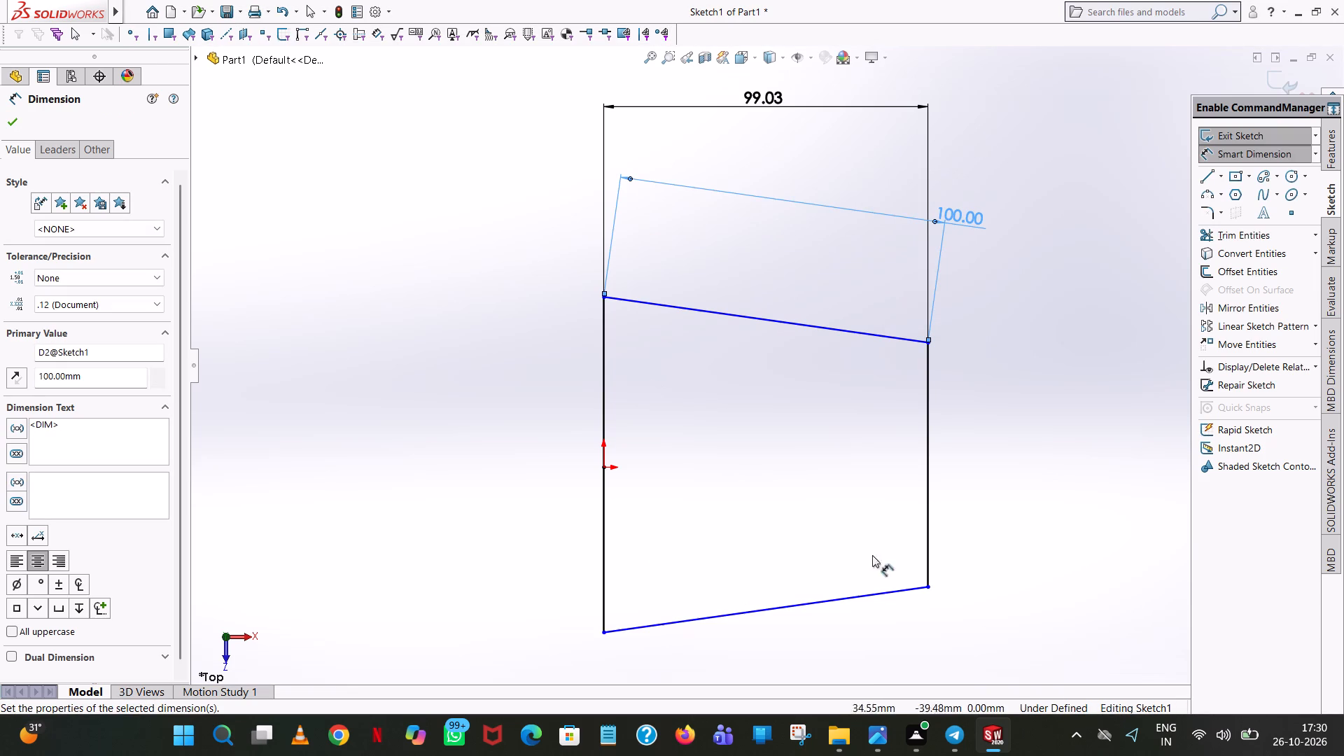
Dimension the perpendicular distance from the origin to the lower sloped line, keeping its current value.
click(687, 620)
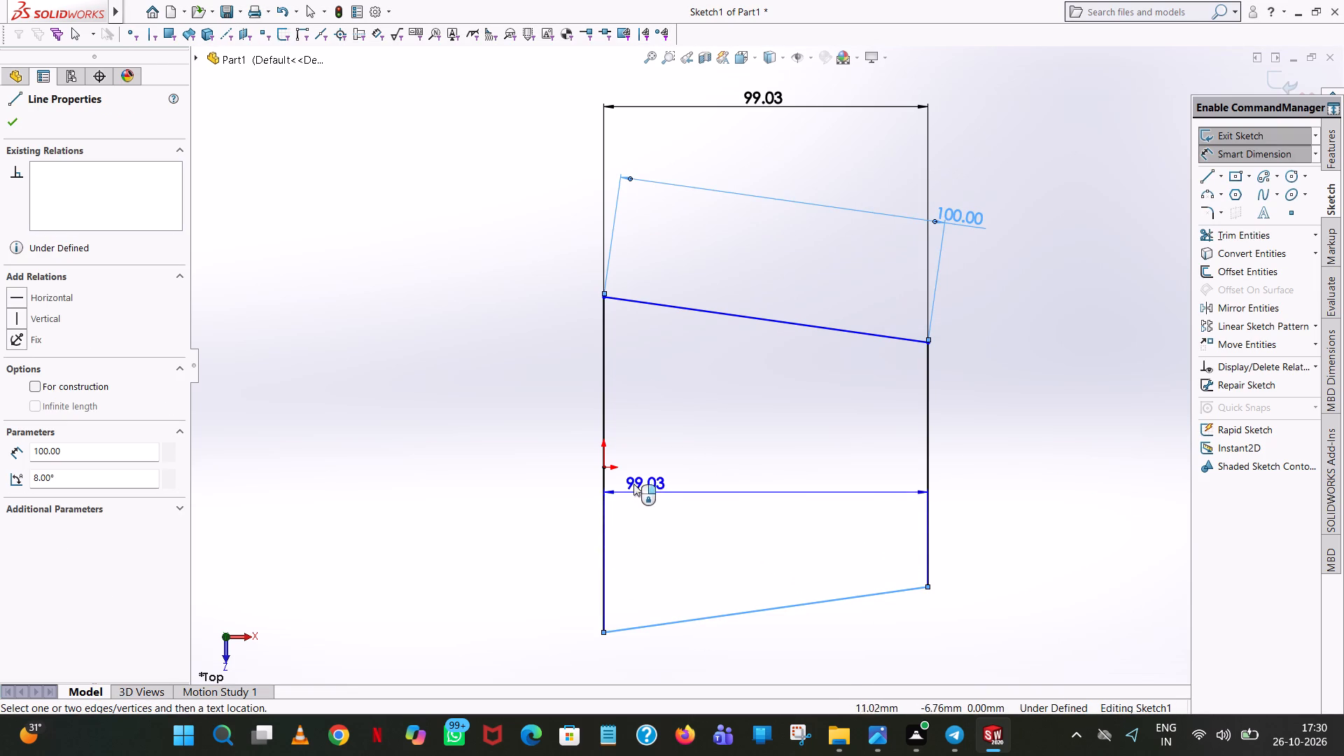
click(607, 468)
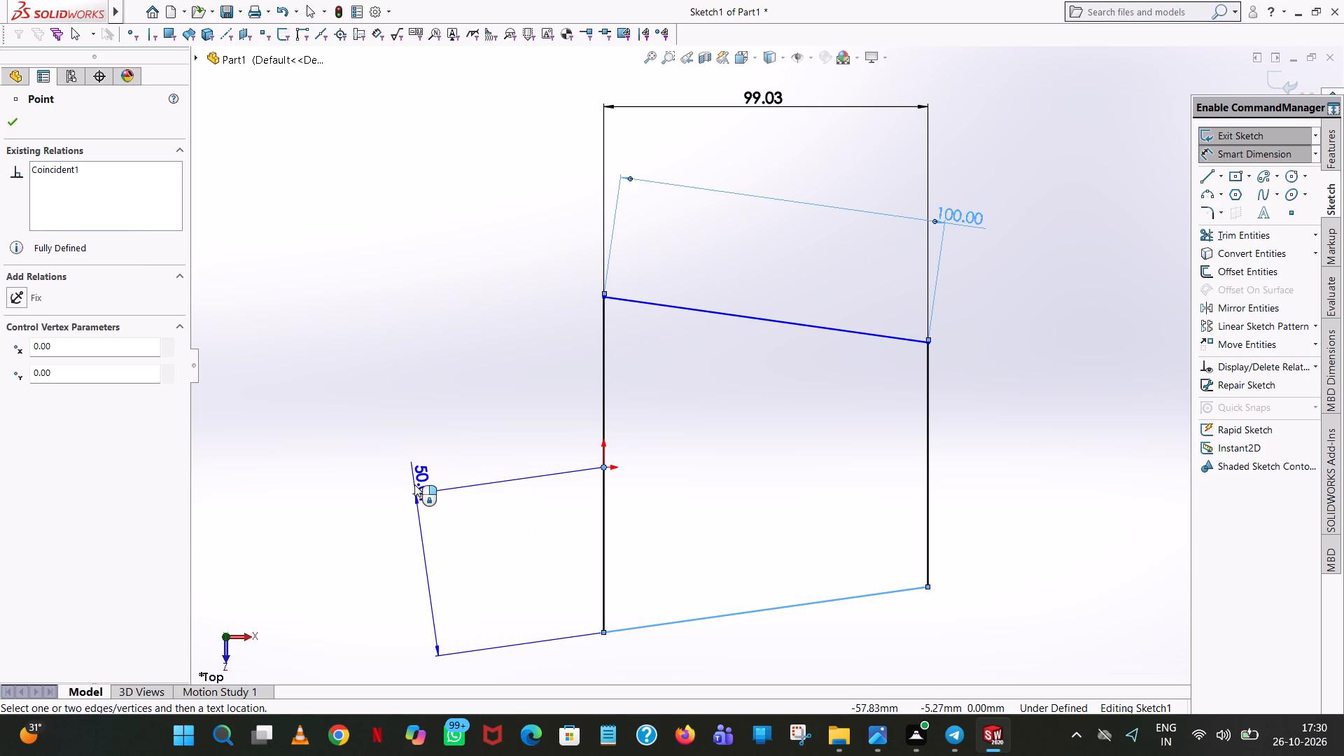
click(414, 484)
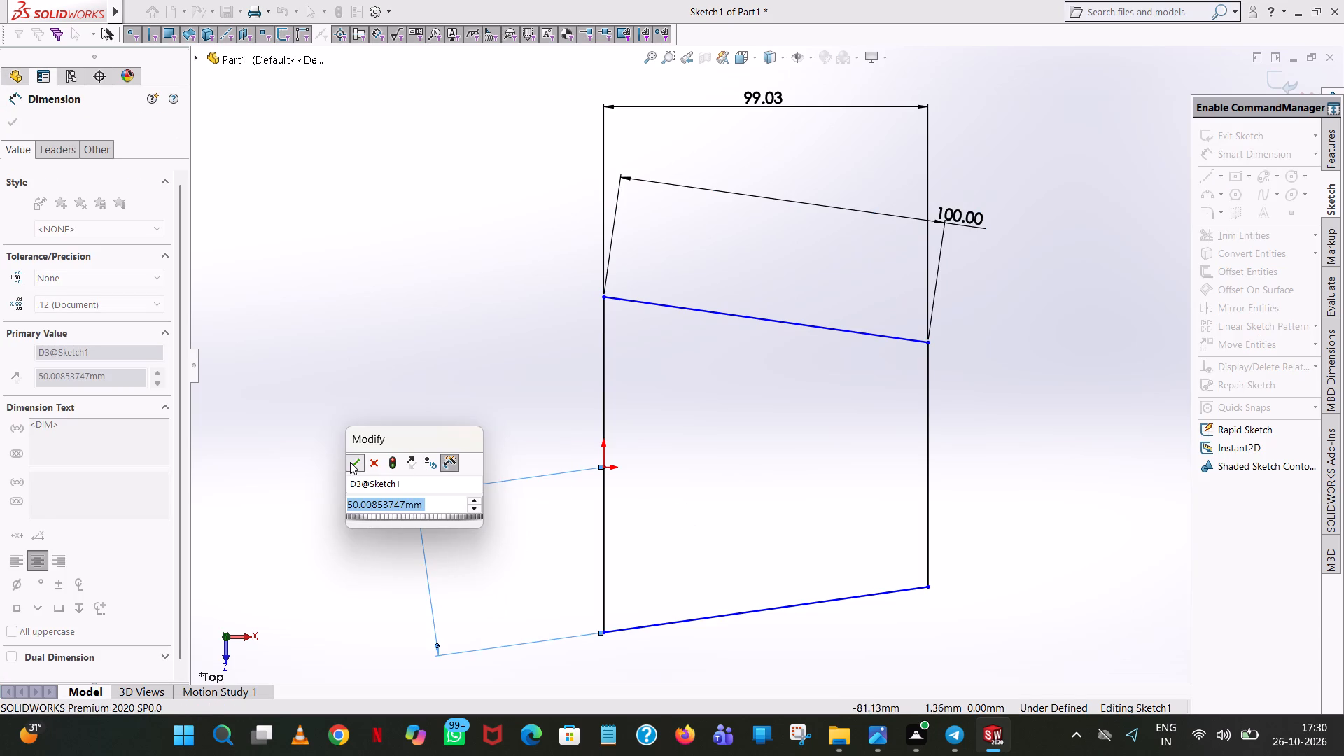
click(350, 462)
click(415, 332)
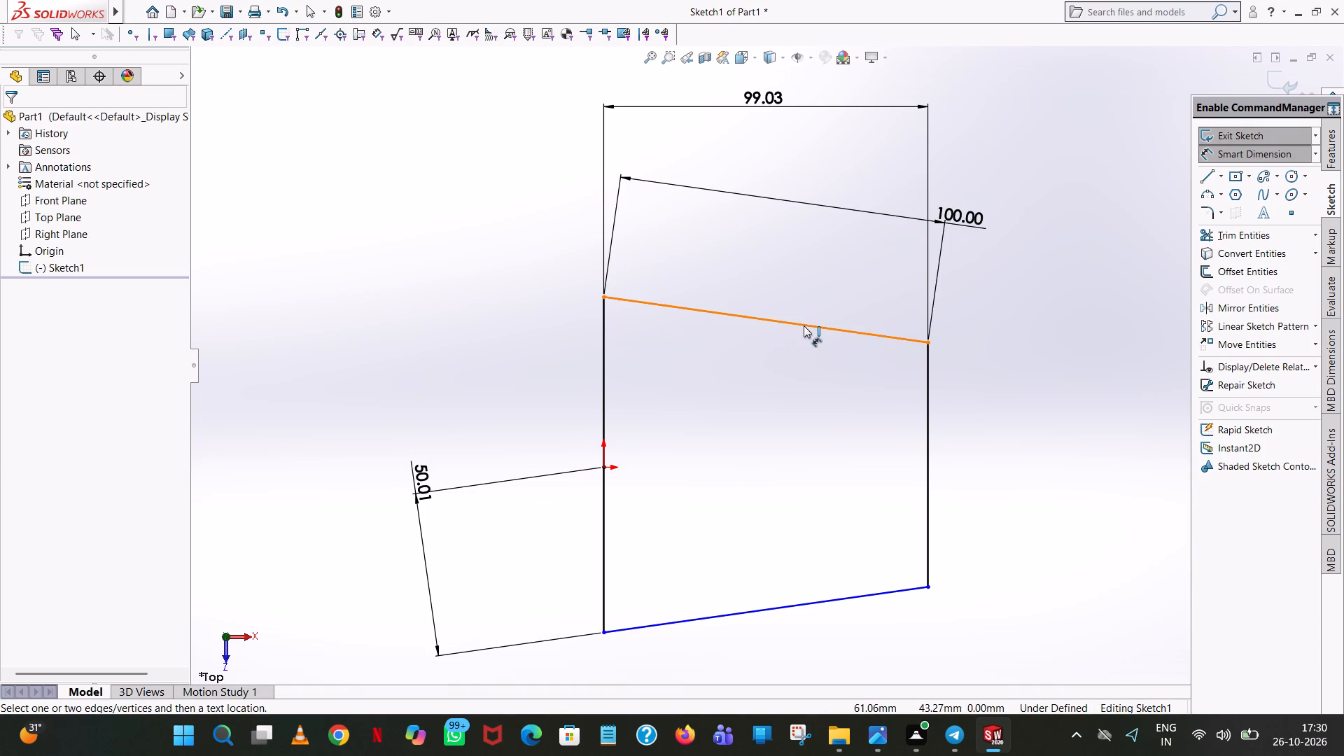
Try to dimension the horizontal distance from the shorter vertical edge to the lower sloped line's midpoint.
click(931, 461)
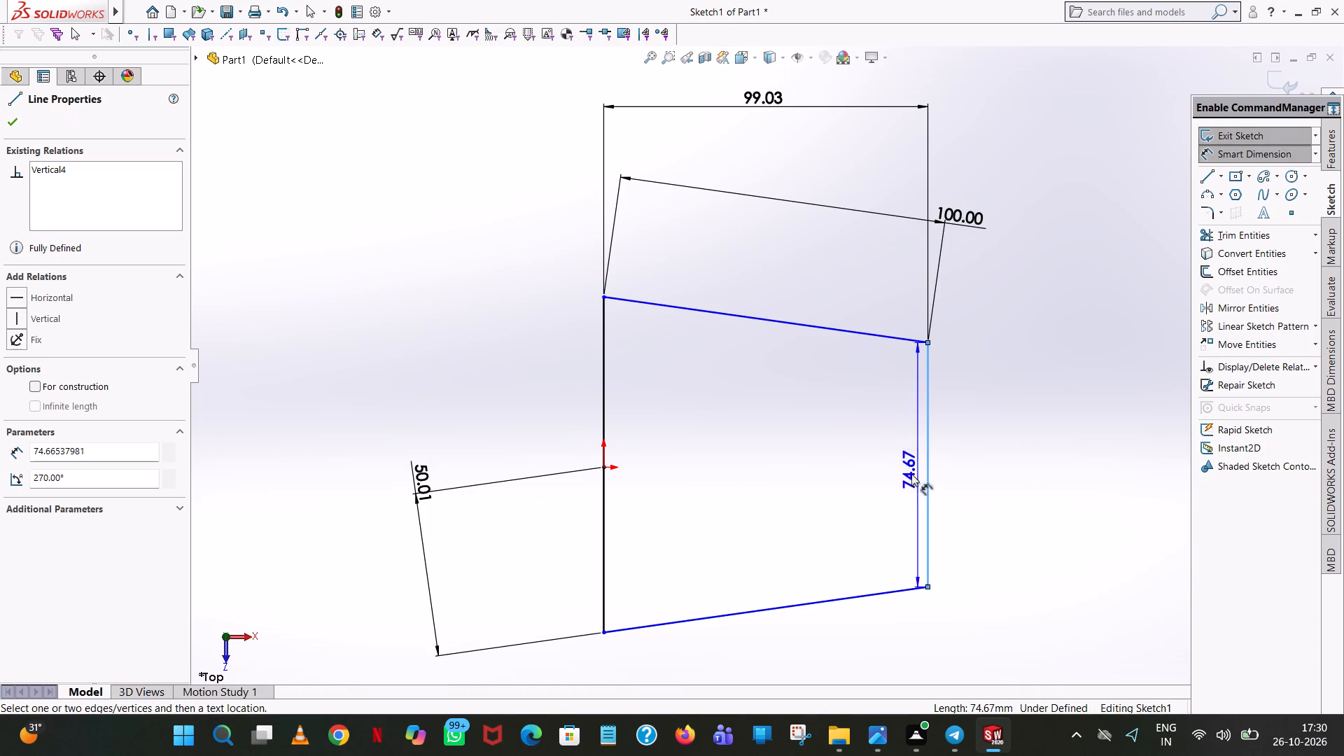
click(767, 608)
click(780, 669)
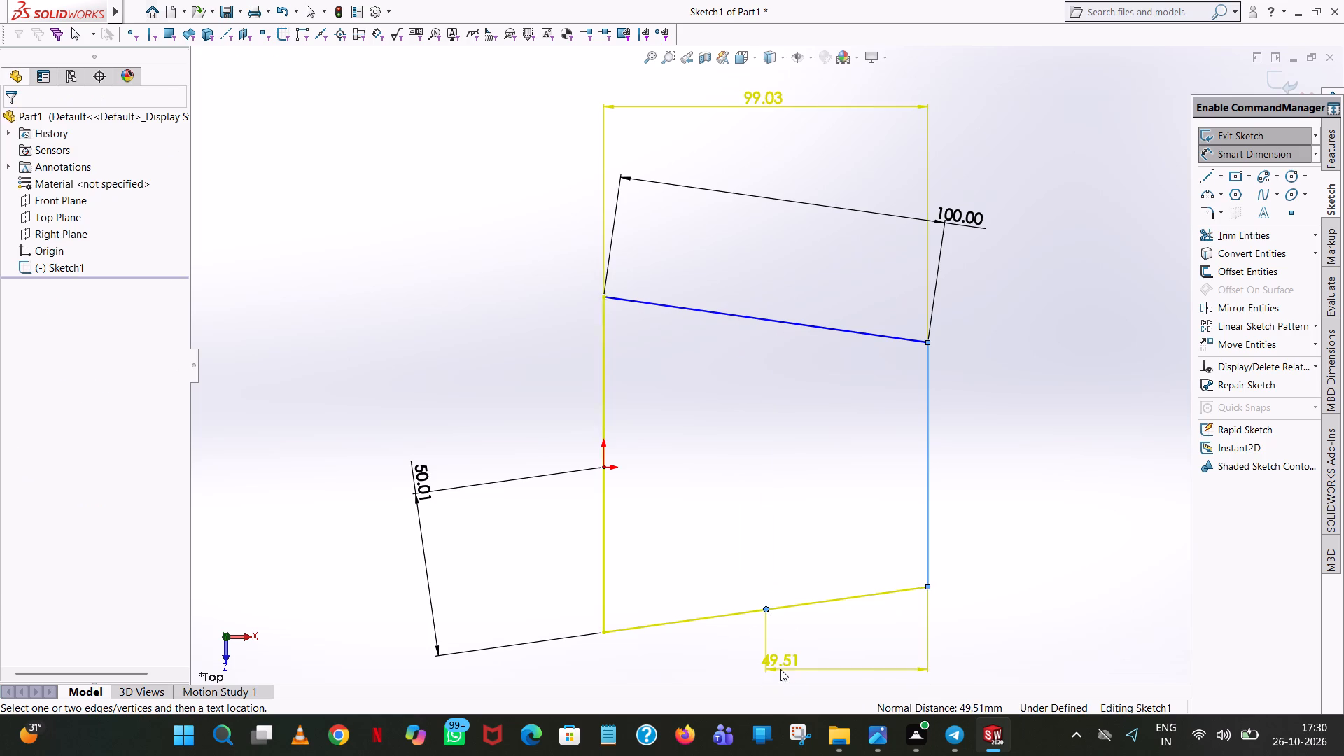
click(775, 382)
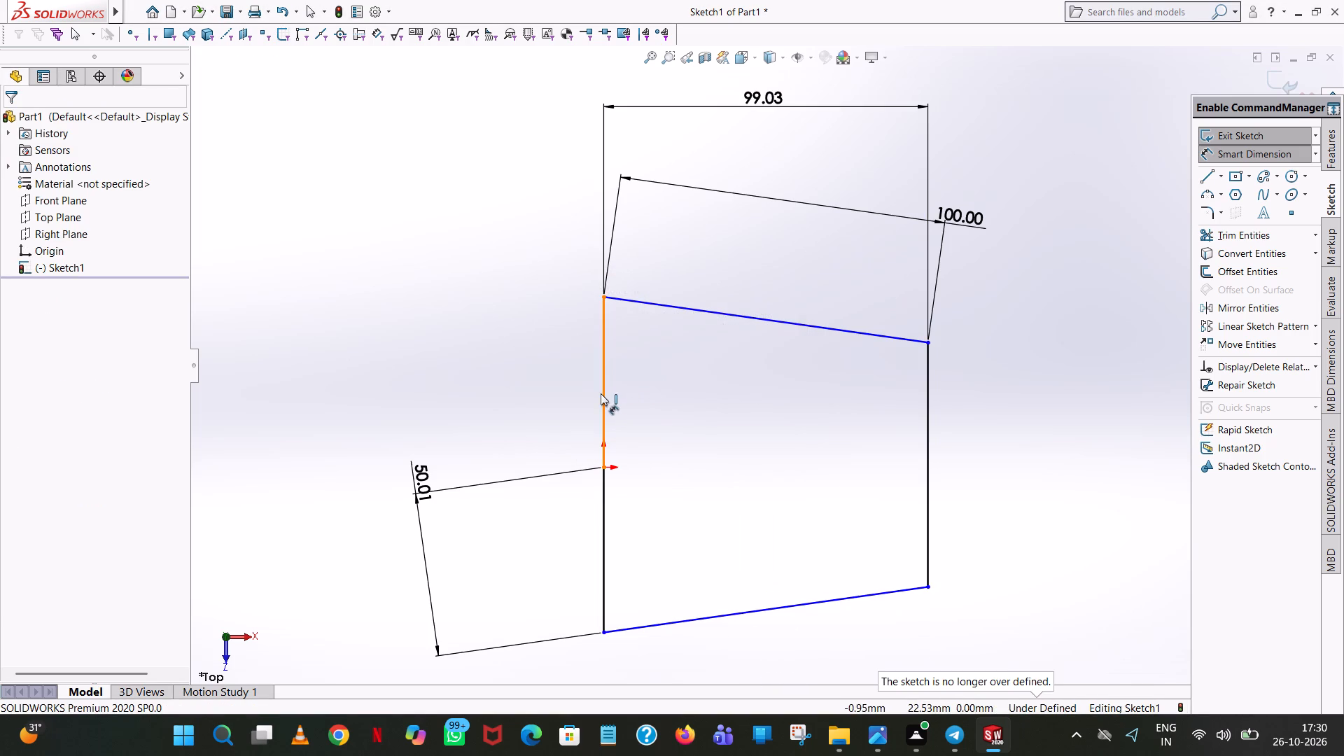
Dimension the length of the upper vertical segment from the origin to the upper sloped line, keeping its current value.
click(601, 393)
click(254, 307)
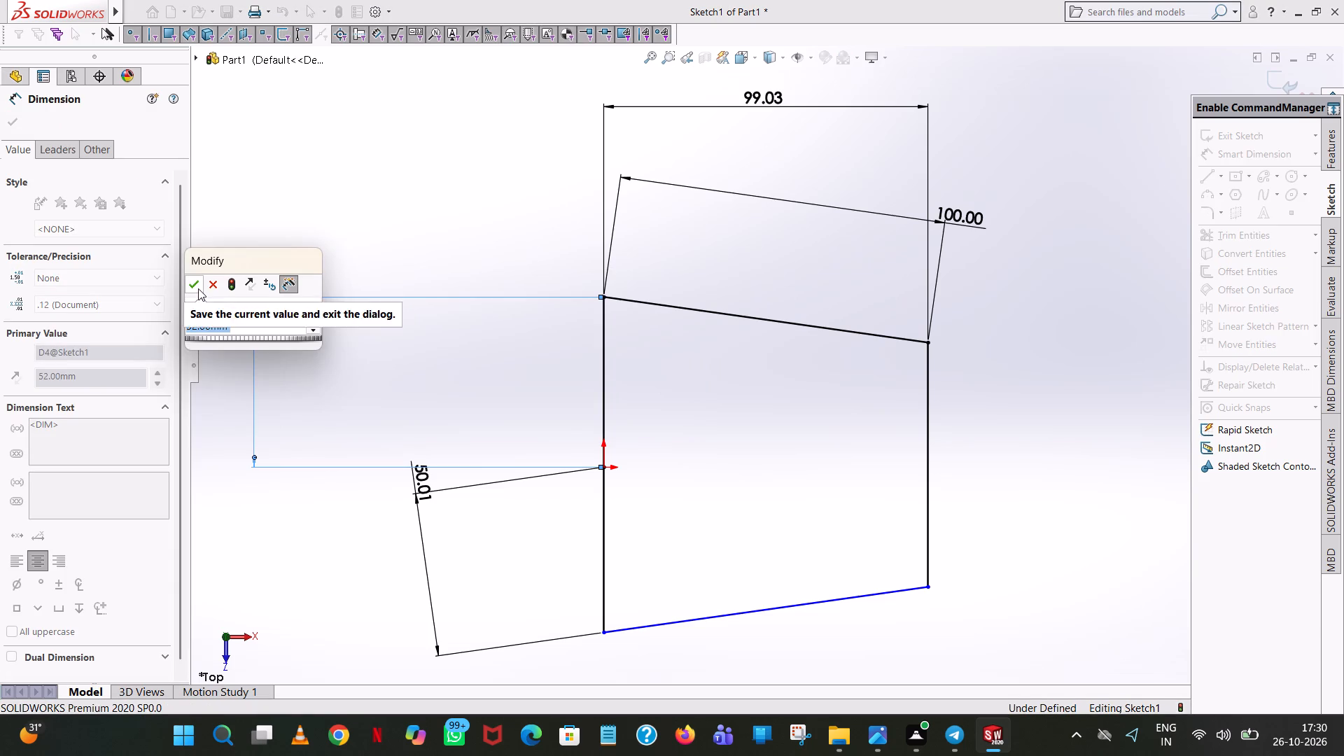
click(198, 287)
click(400, 213)
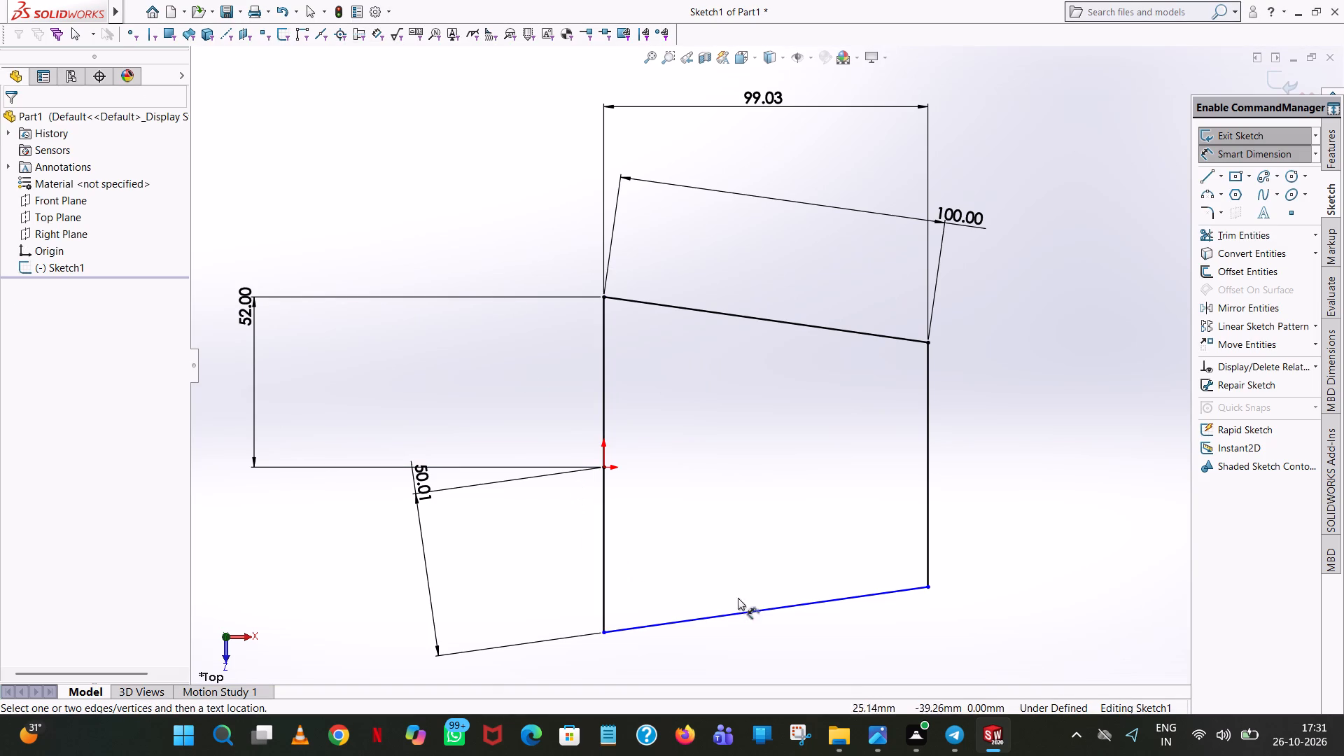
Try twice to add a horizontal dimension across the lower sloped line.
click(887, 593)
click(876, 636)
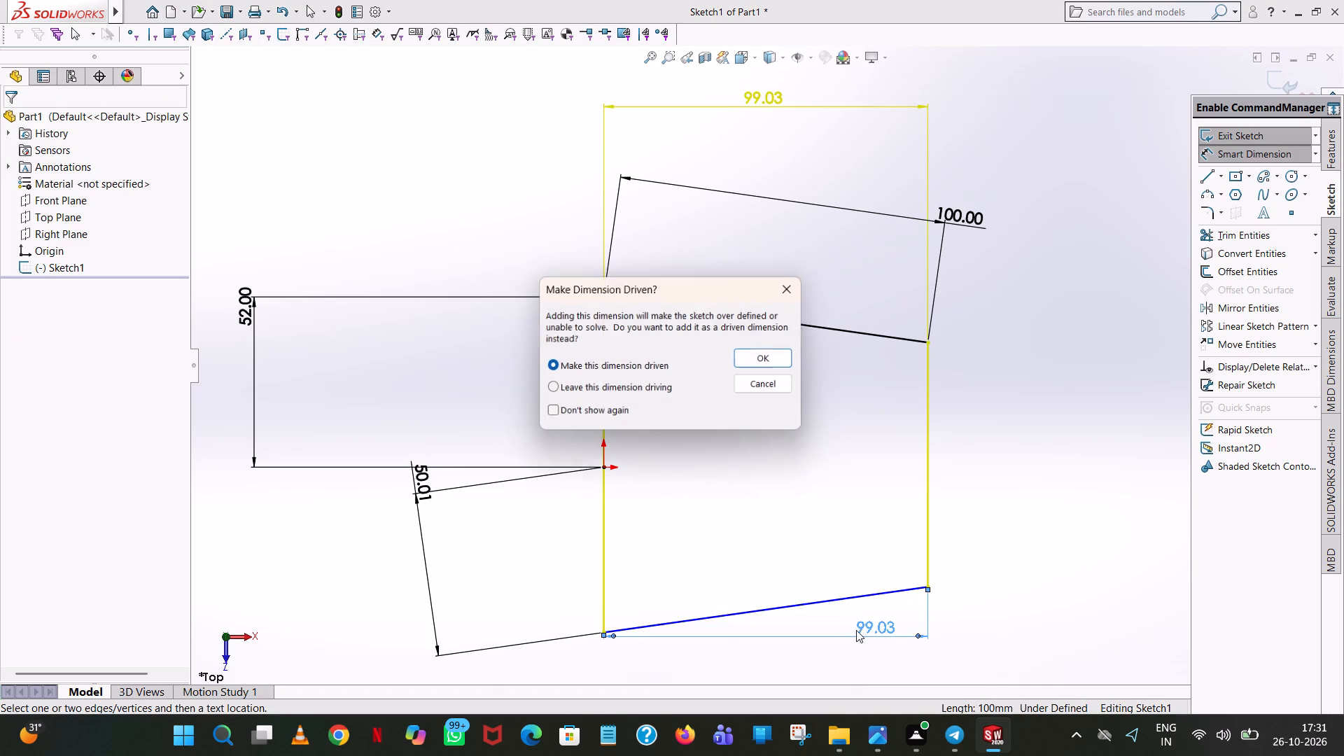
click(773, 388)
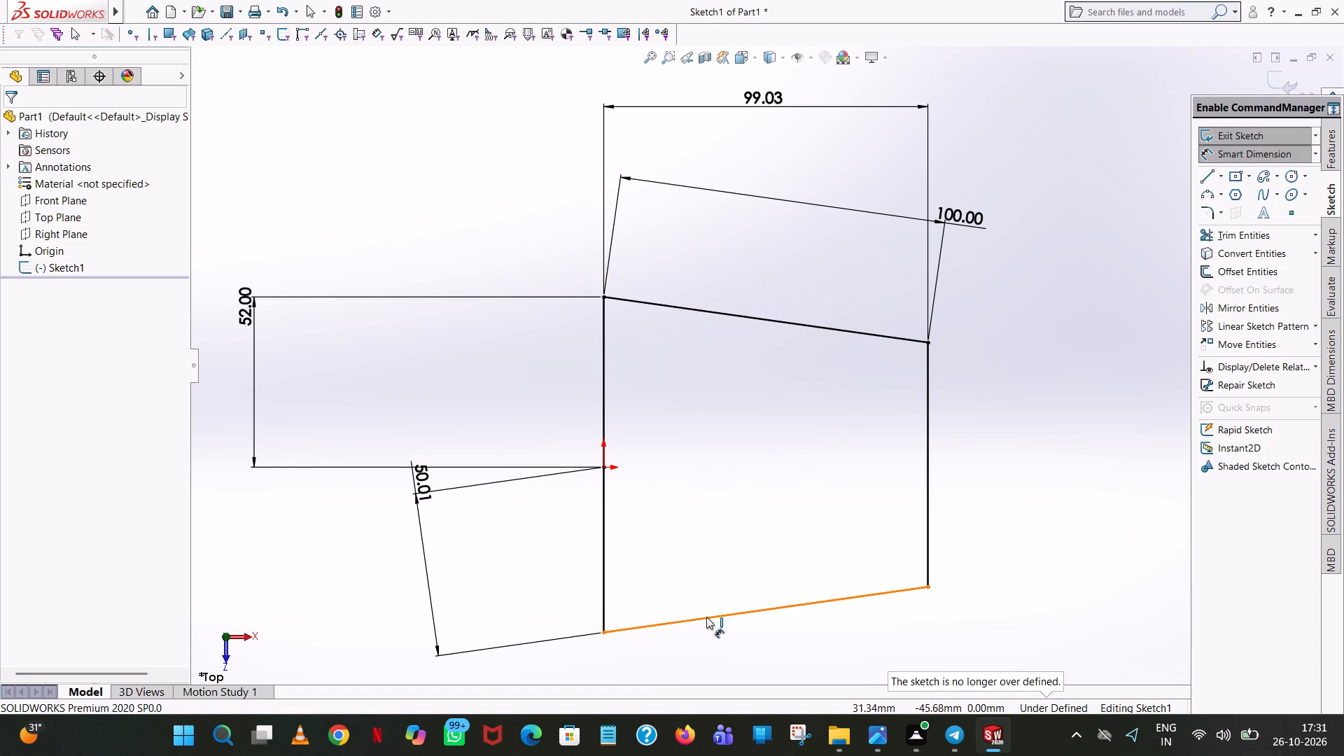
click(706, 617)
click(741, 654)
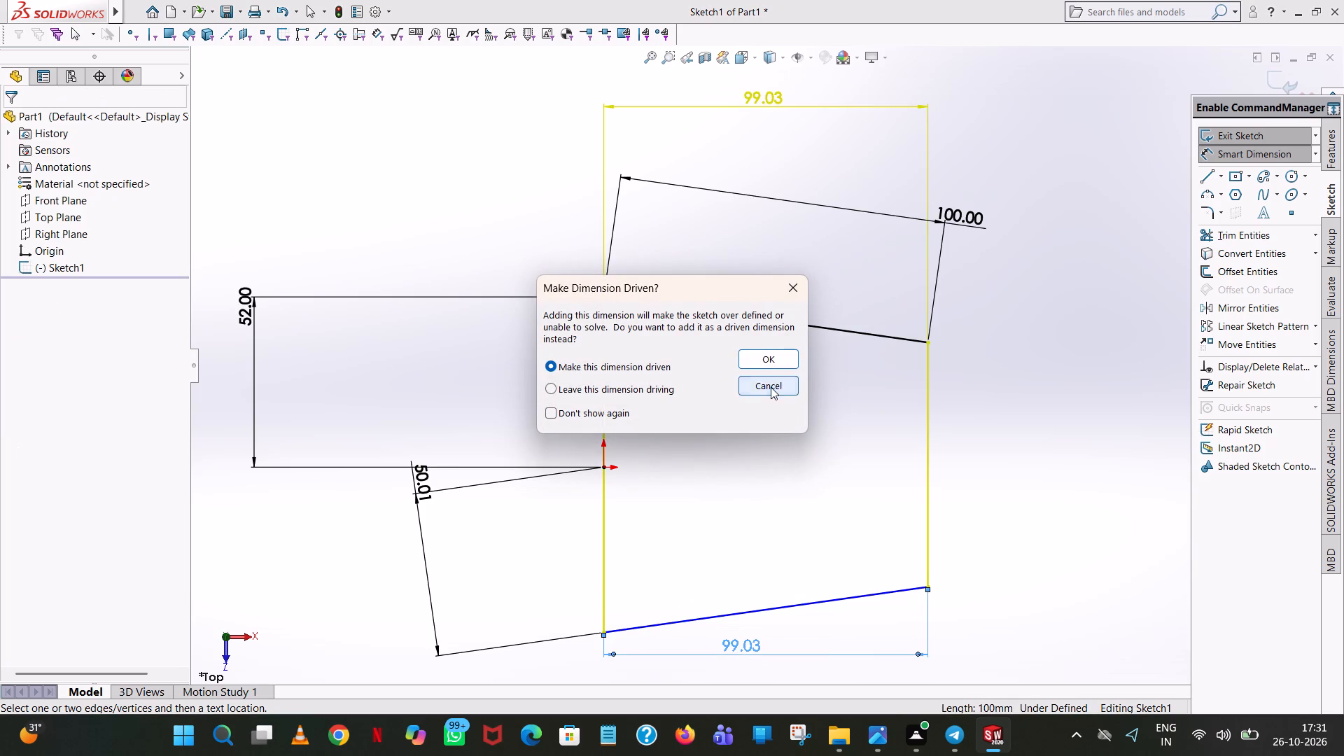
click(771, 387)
Dimension the vertical rise between the two ends of the lower sloped line, keeping its current value.
click(647, 624)
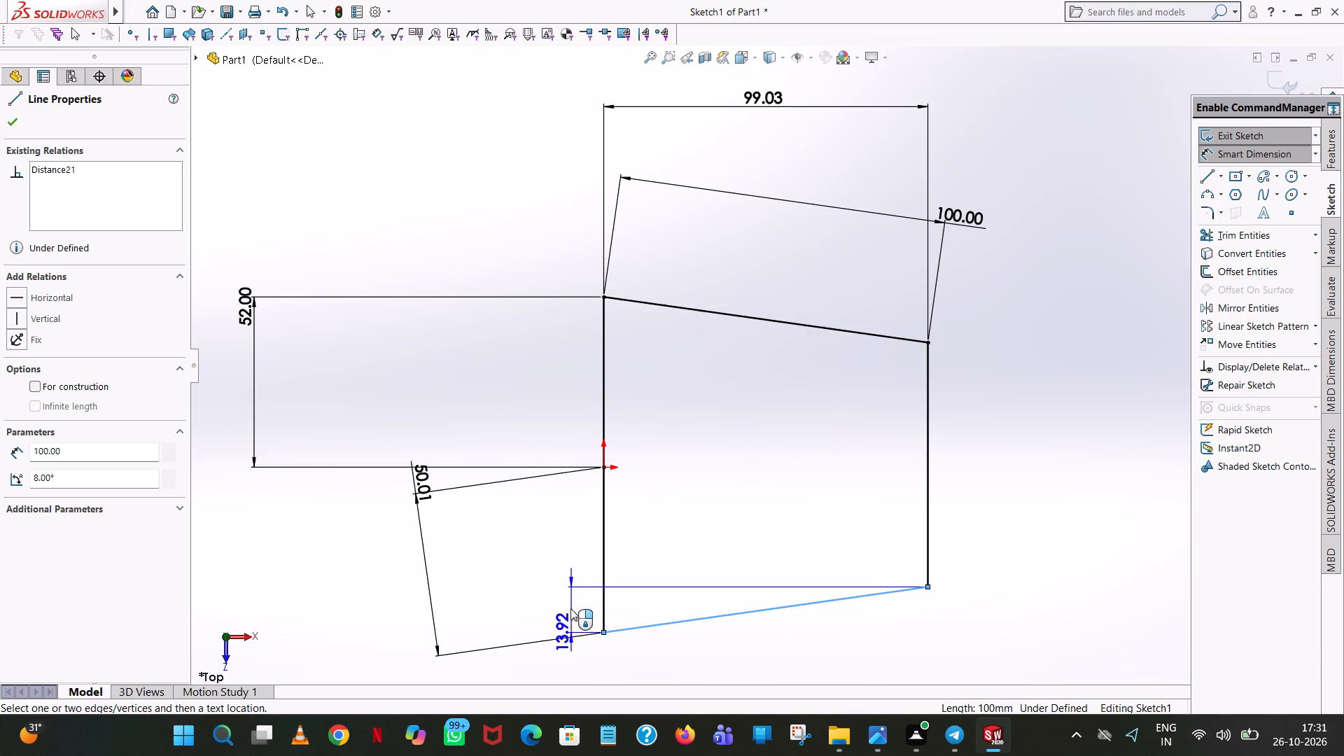
click(570, 608)
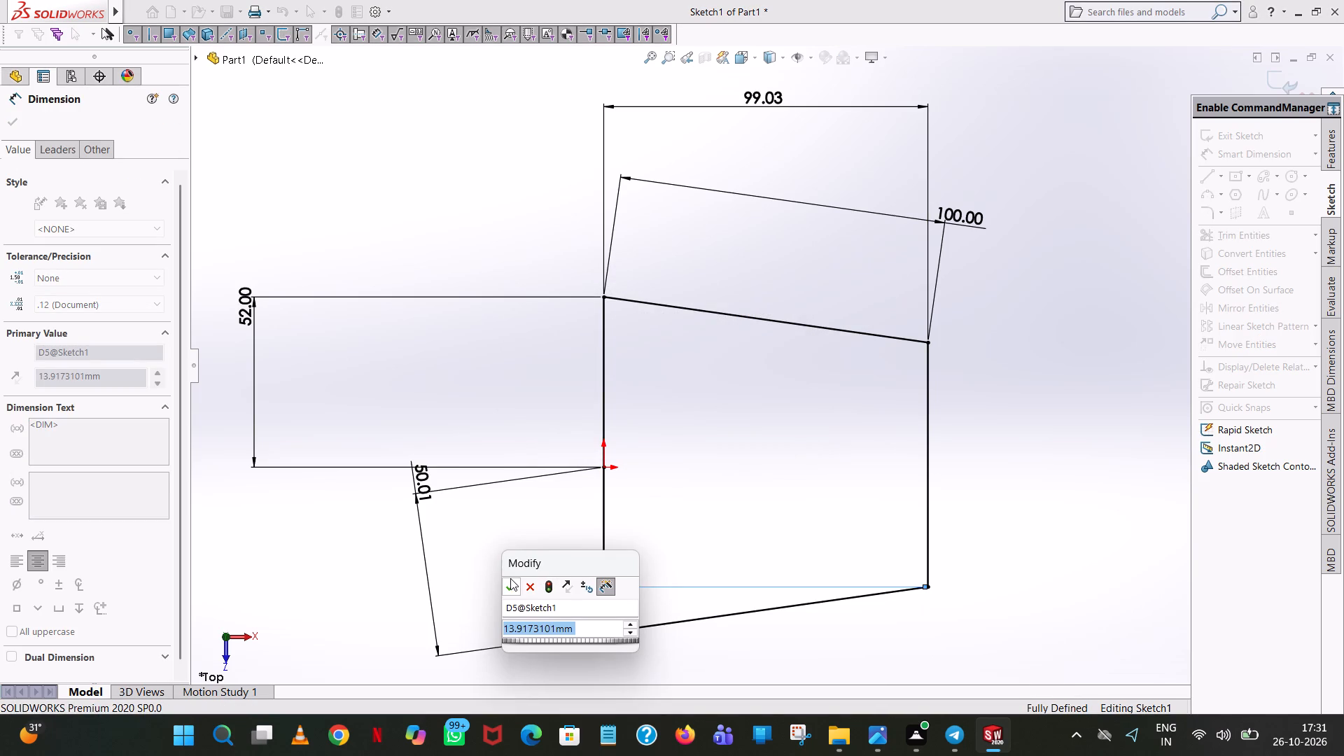
click(503, 583)
click(981, 453)
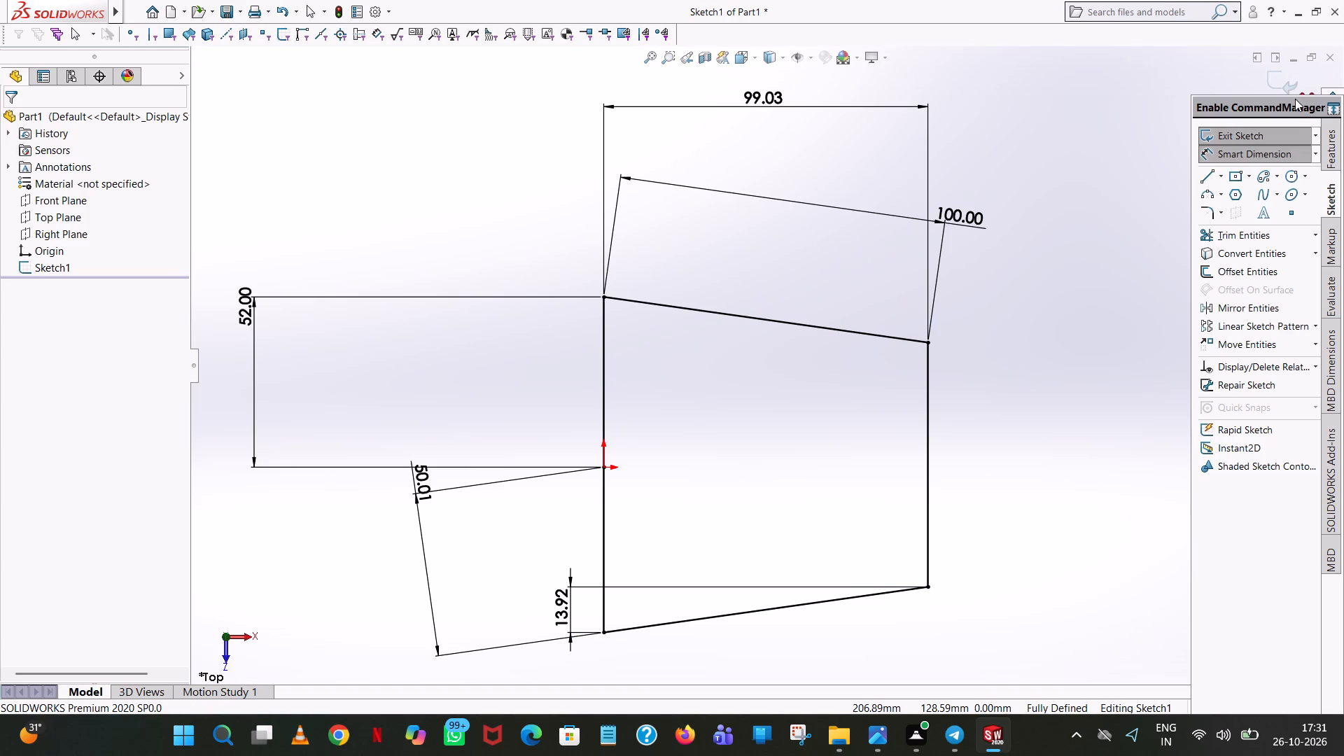
Extrude the closed tapered profile as a 10 mm blind boss from the sketch plane.
click(1337, 141)
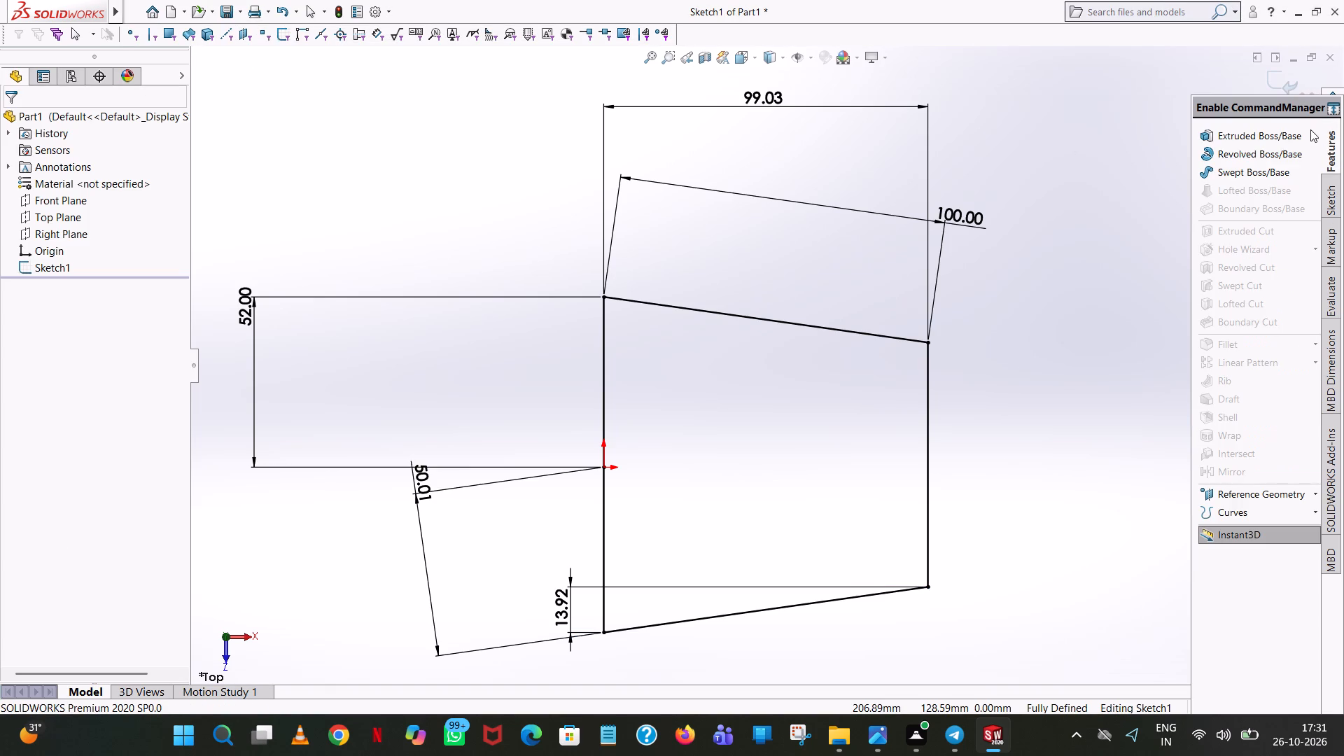
click(1235, 141)
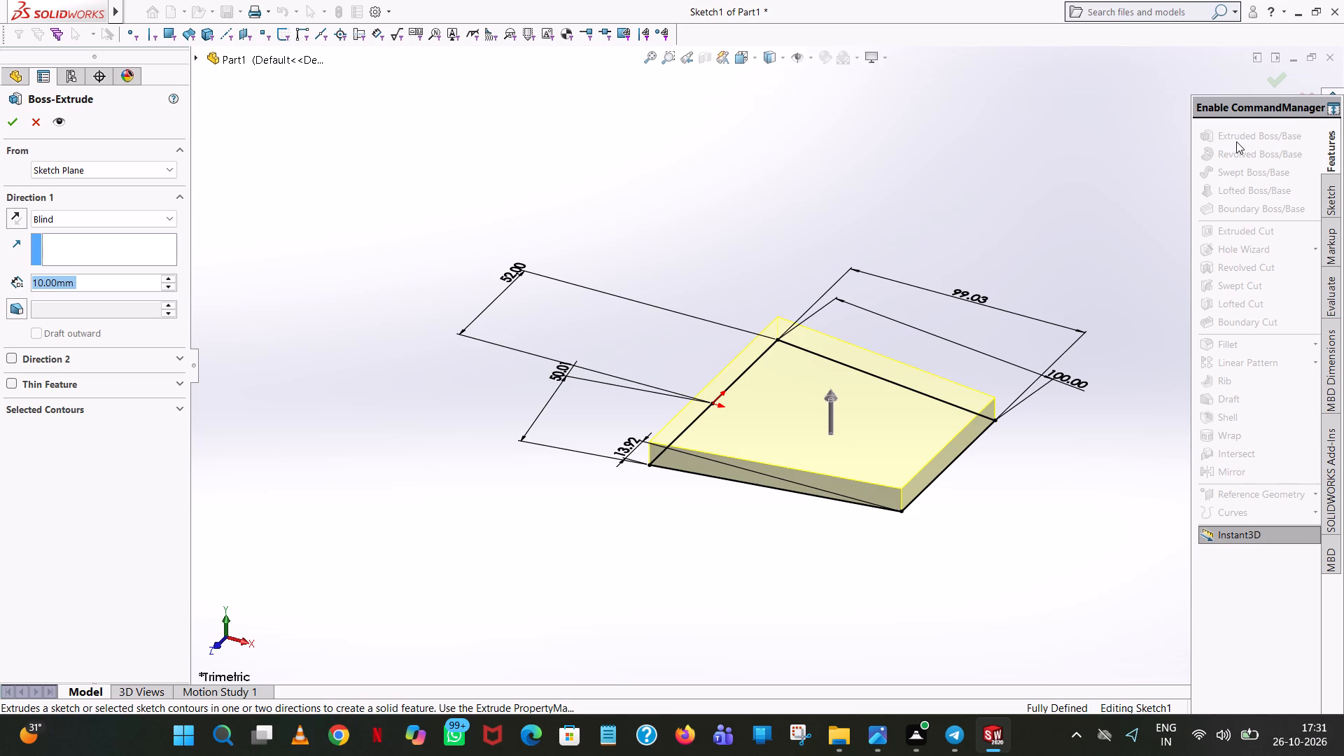
click(15, 124)
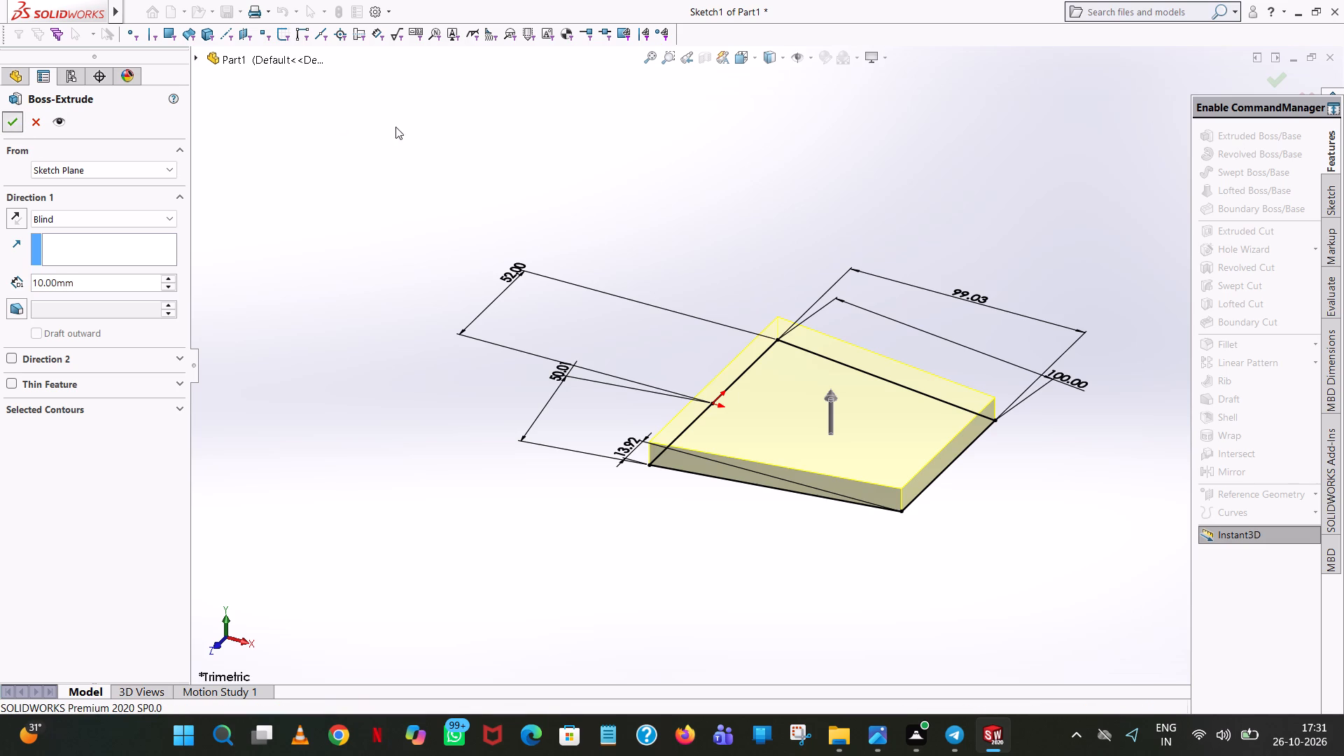
Examine the extruded plate from the side, above and at oblique angles.
click(747, 146)
scroll(732, 281, up, 1)
middle_drag(732, 285, 813, 251)
scroll(731, 287, down, 1)
scroll(772, 171, up, 1)
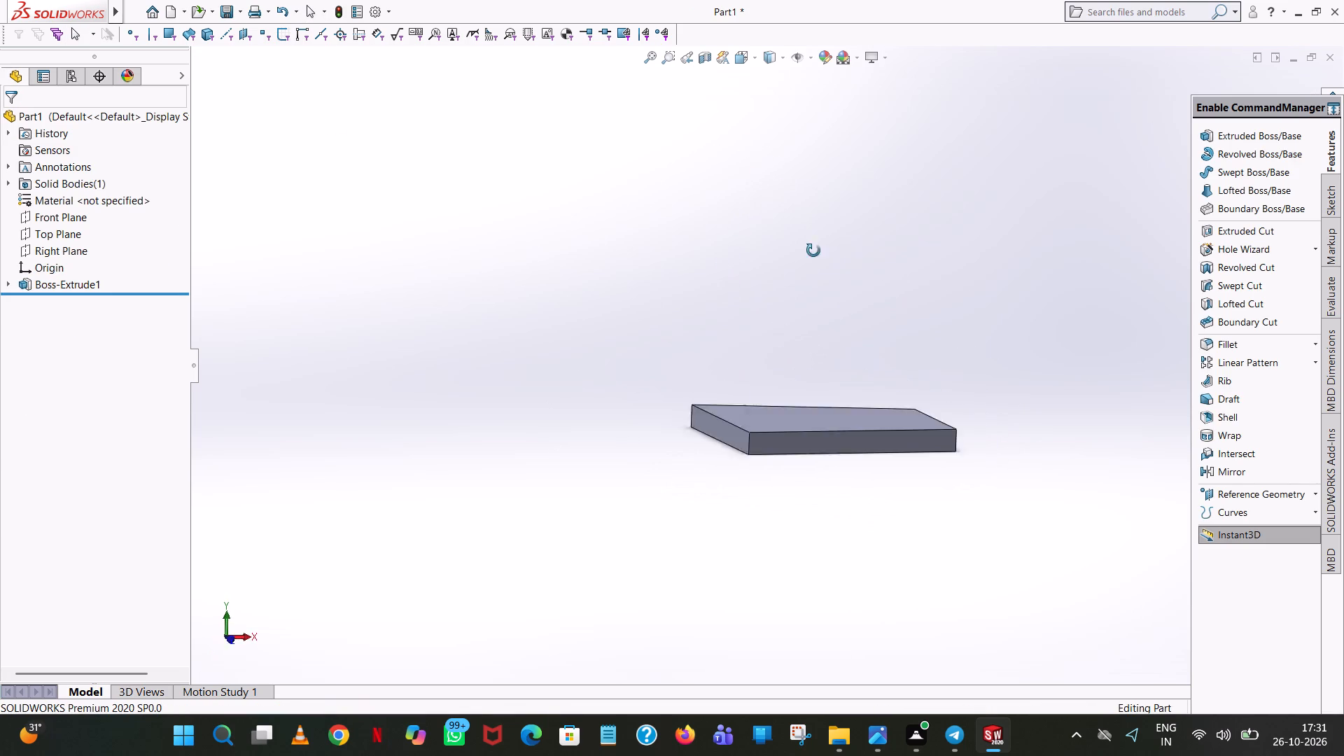
middle_drag(813, 251, 832, 524)
scroll(771, 554, down, 1)
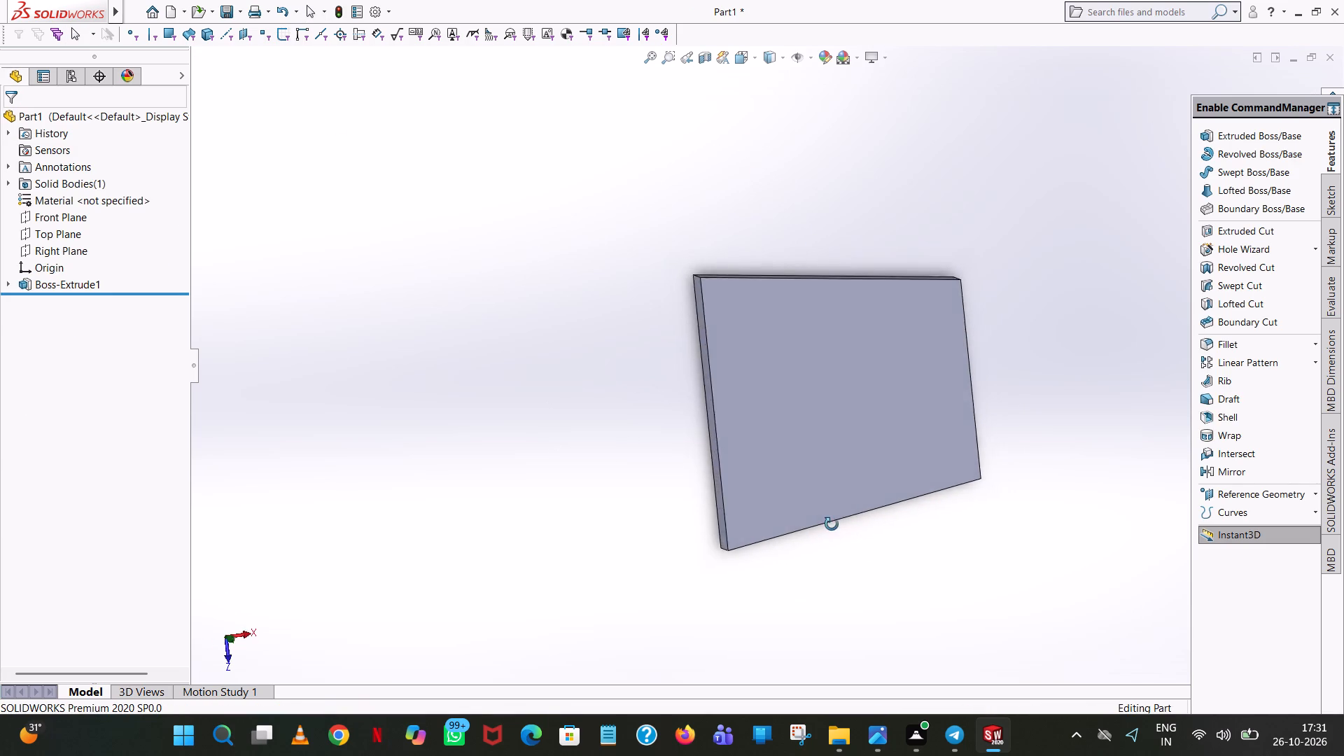
middle_drag(832, 524, 800, 422)
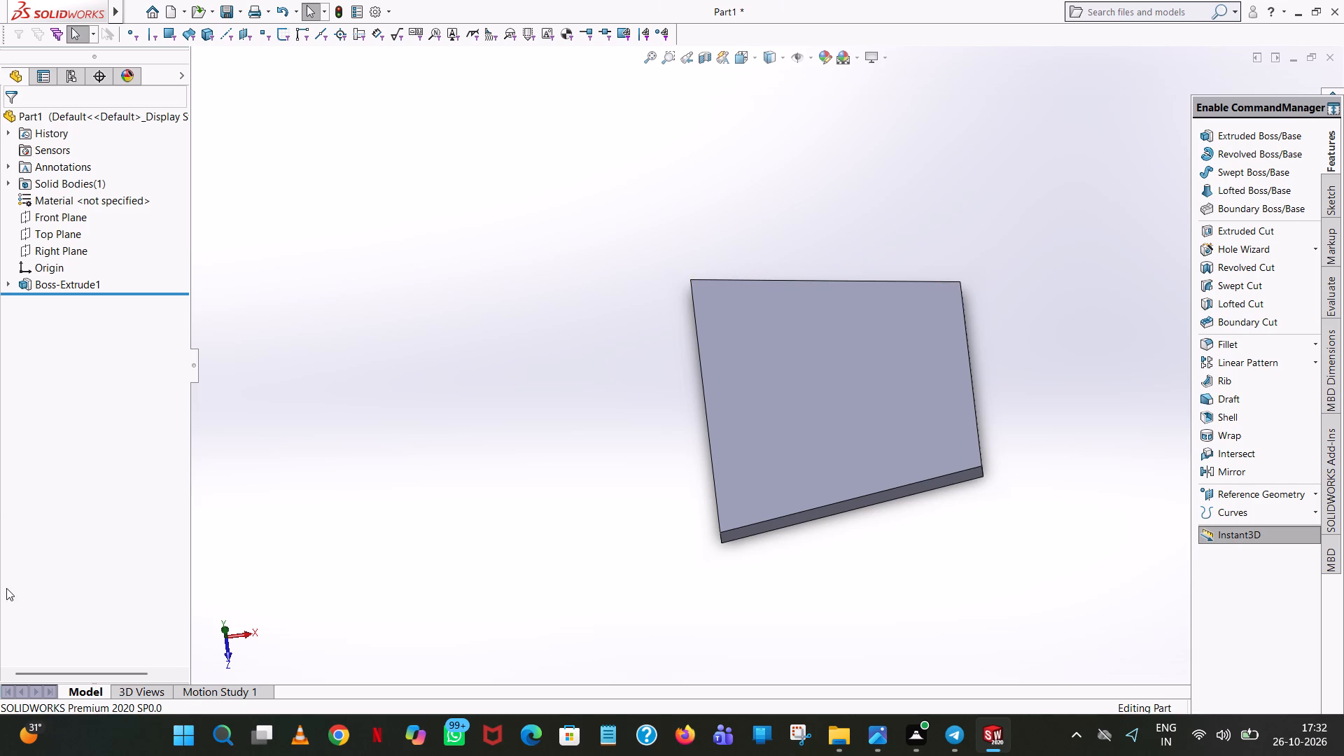
Start a new sketch on the Front Plane.
click(58, 225)
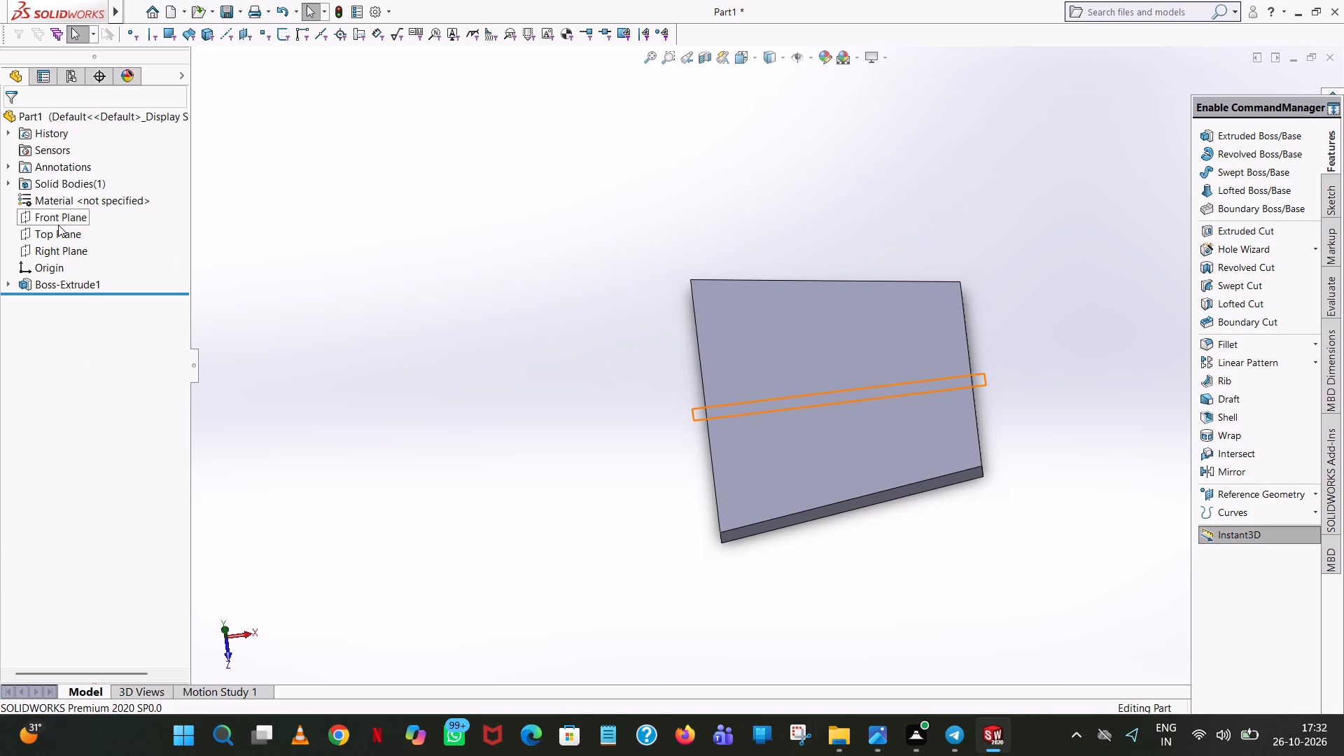
middle_drag(325, 427, 535, 197)
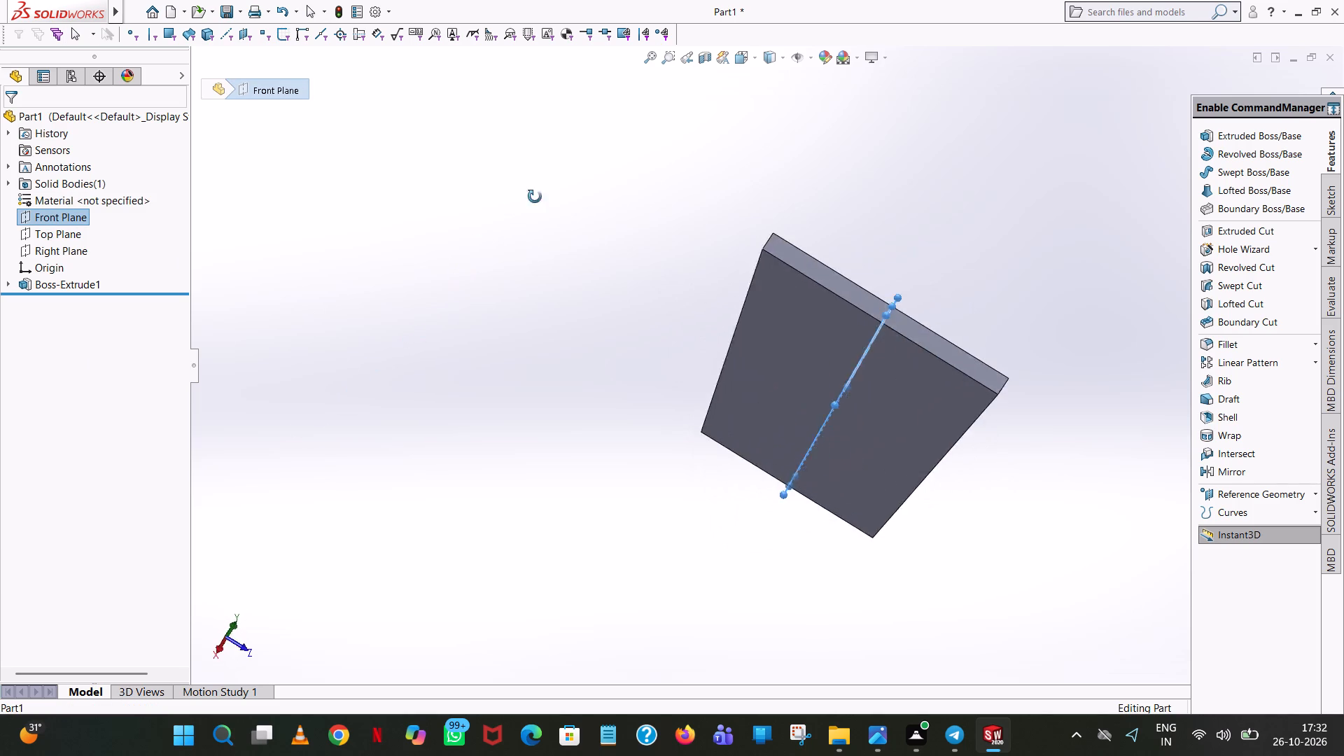
middle_drag(535, 197, 468, 287)
scroll(312, 301, up, 1)
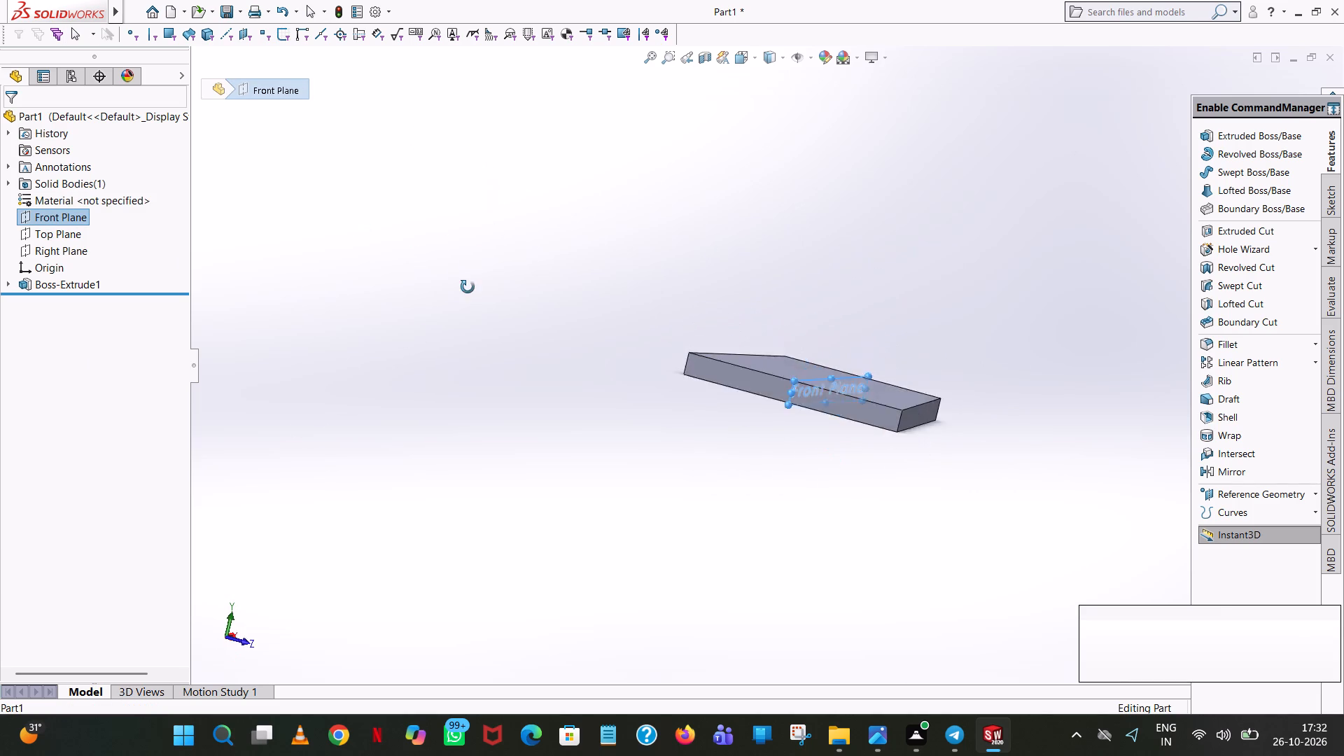
middle_drag(468, 287, 325, 450)
scroll(300, 382, up, 1)
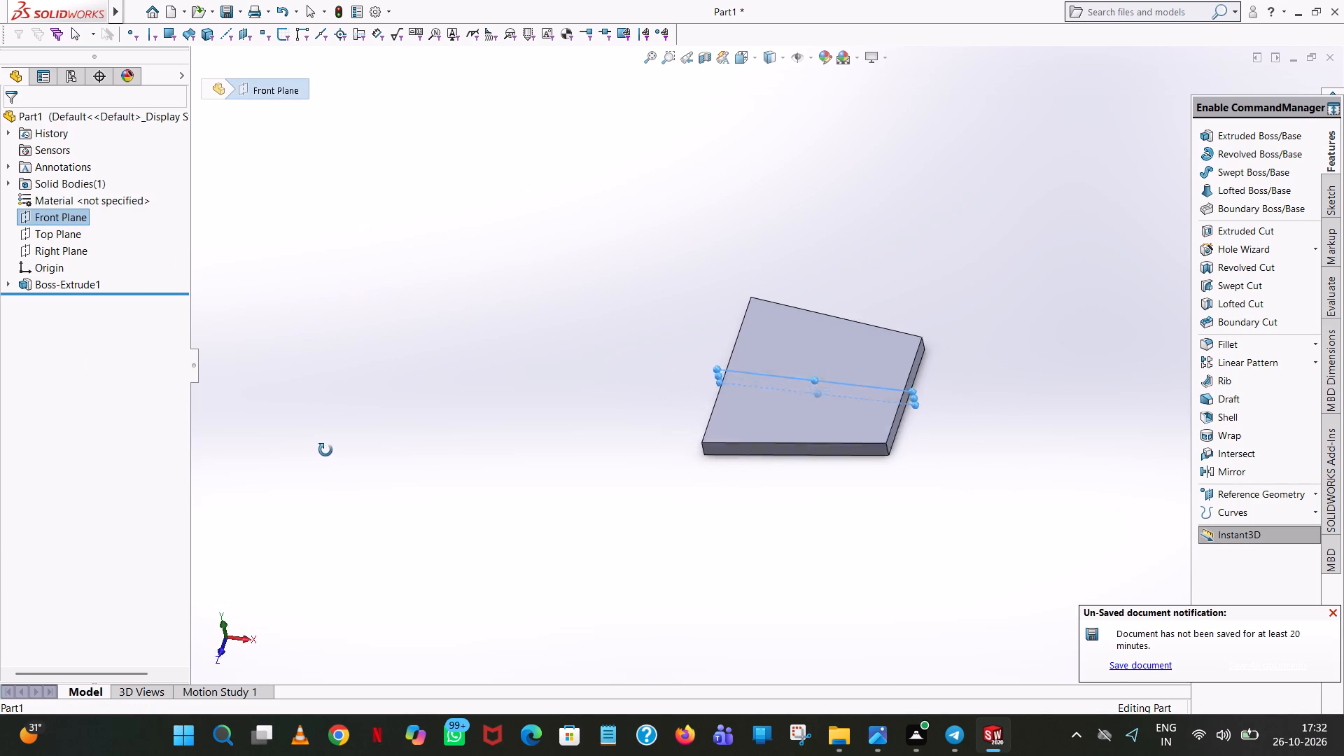
middle_drag(325, 450, 338, 483)
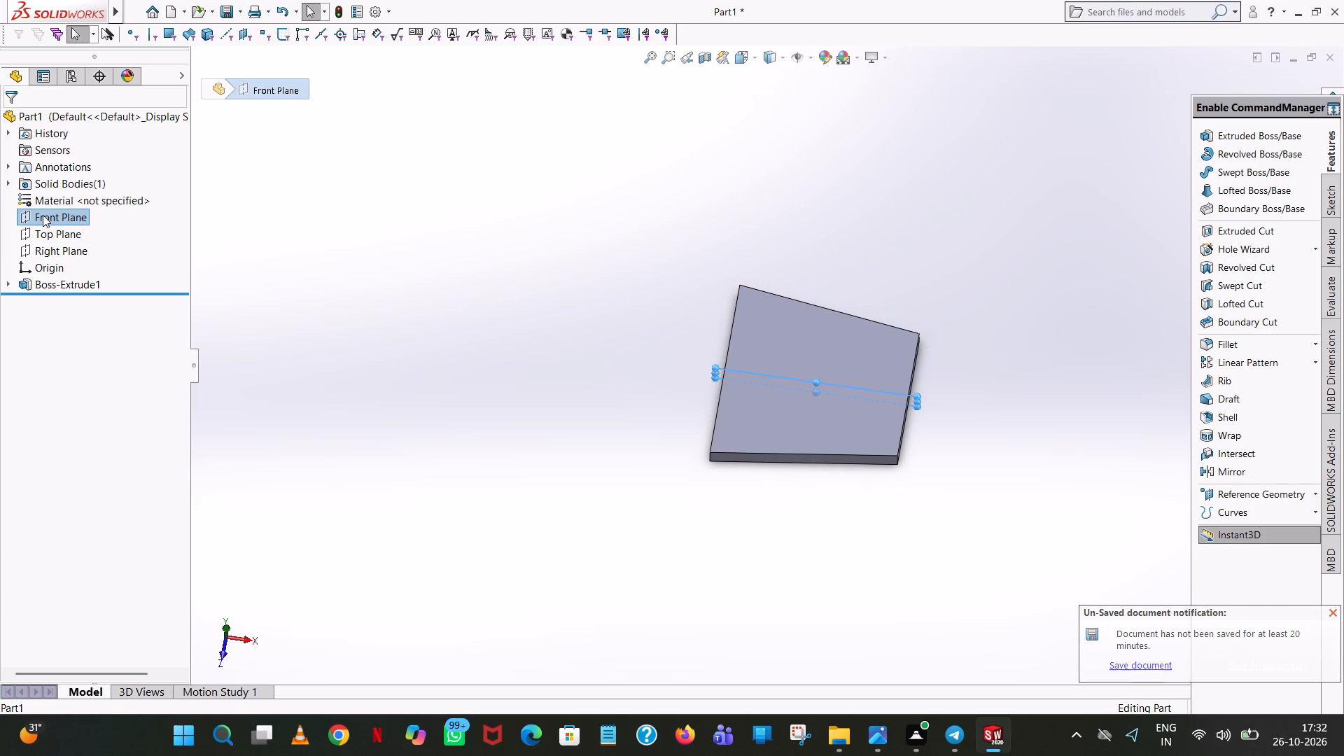
click(43, 215)
click(55, 199)
click(55, 231)
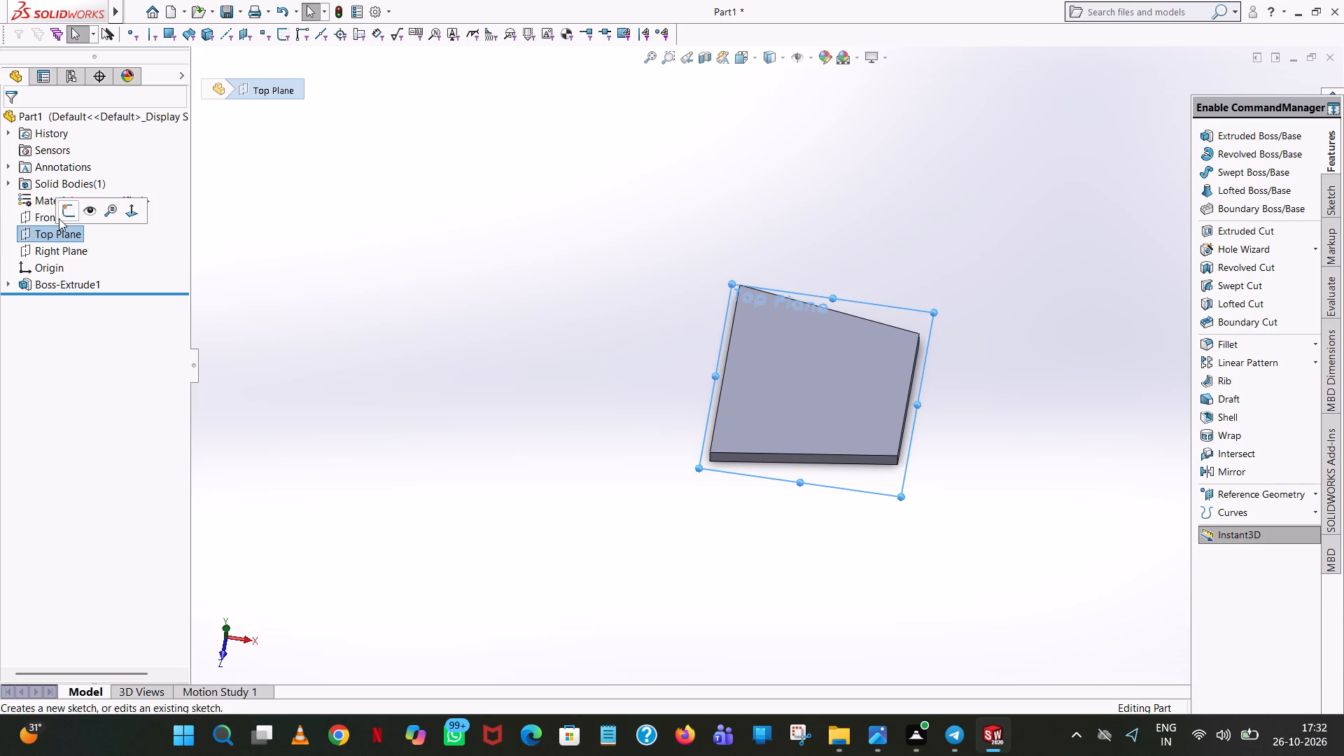
click(45, 216)
click(60, 190)
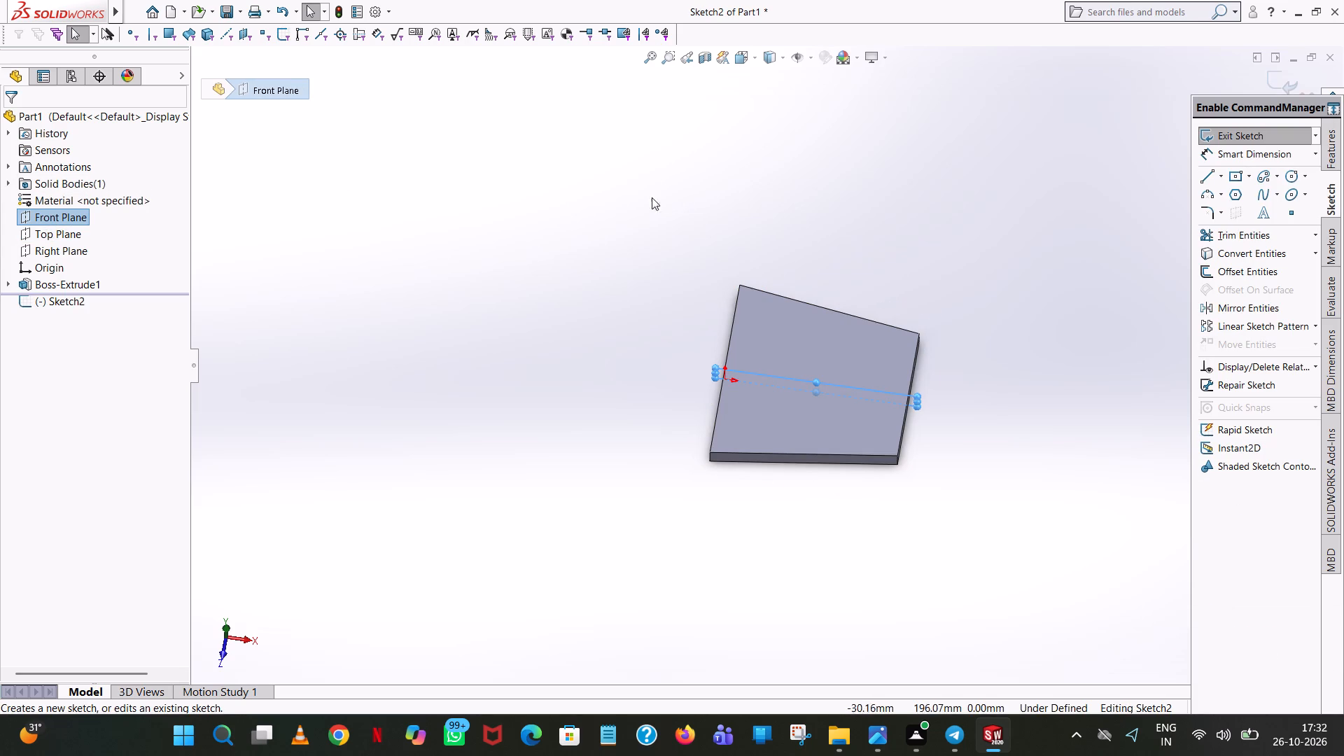
Face the Front Plane squarely and stretch its displayed upper border well above the plate.
click(752, 60)
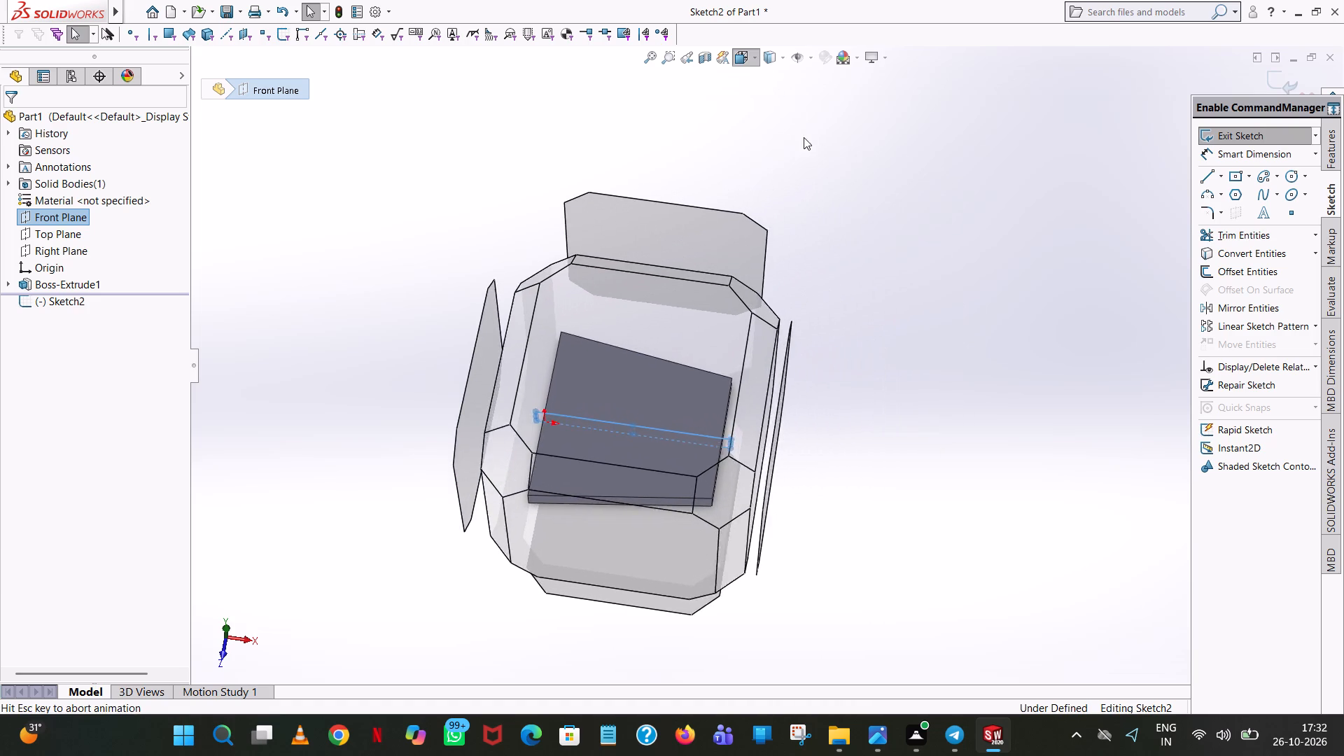
click(822, 137)
middle_drag(779, 280, 782, 301)
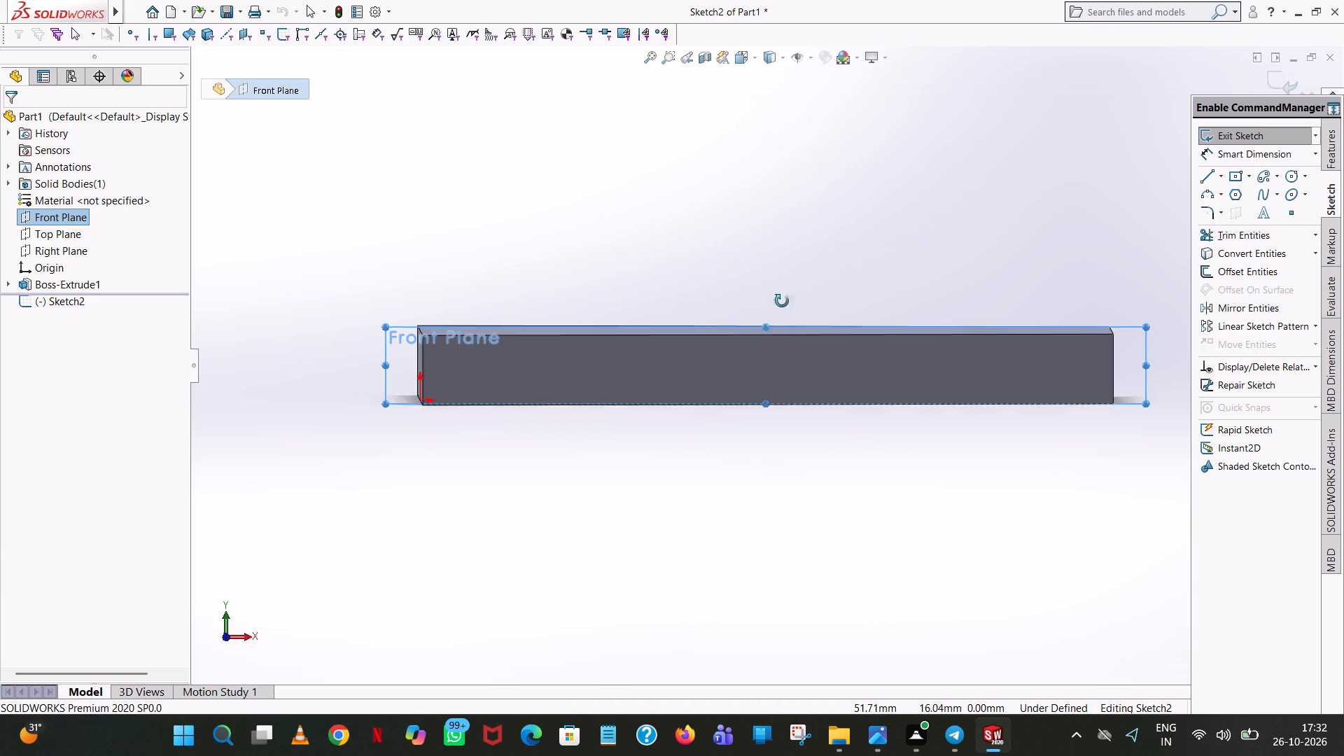
middle_drag(782, 301, 781, 321)
scroll(781, 321, up, 1)
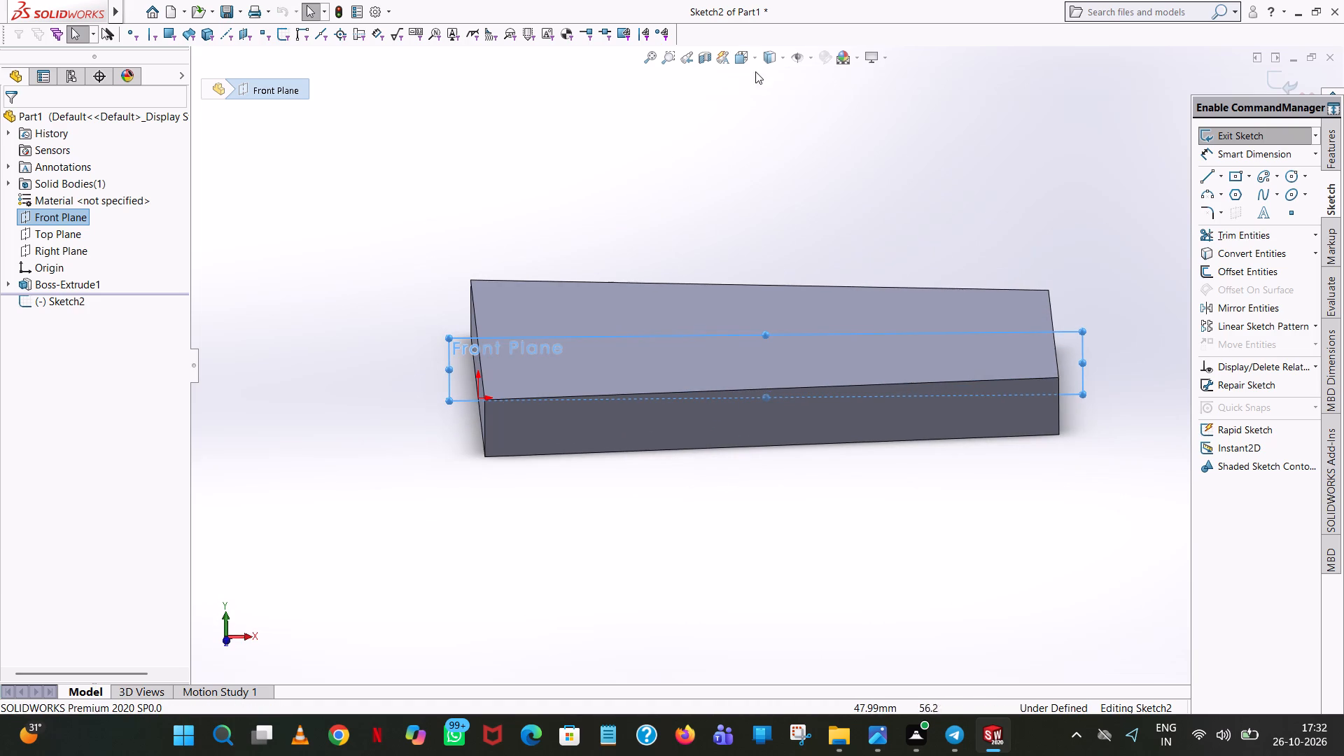
click(755, 57)
click(815, 135)
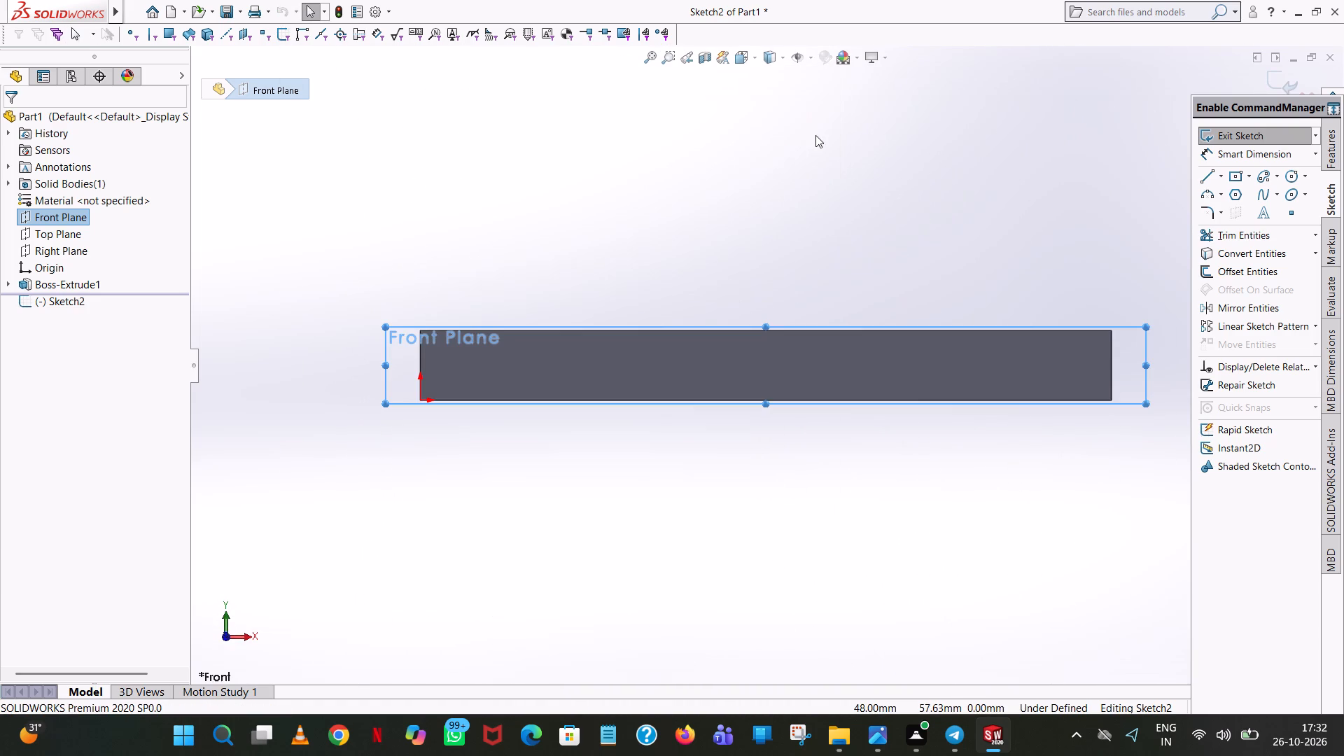
drag(769, 325, 772, 97)
scroll(770, 156, up, 4)
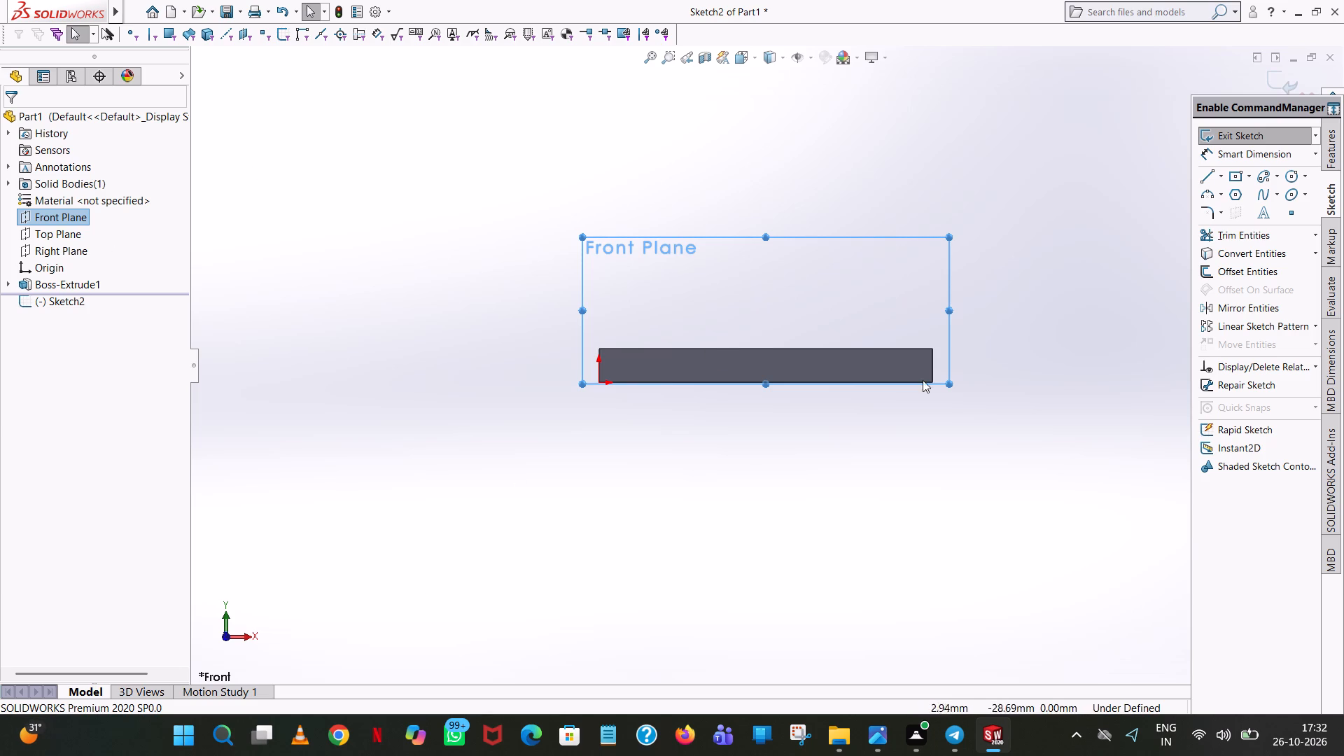
Sketch a 22 mm vertical line upward from the plate's top corner directly above the origin.
click(1207, 174)
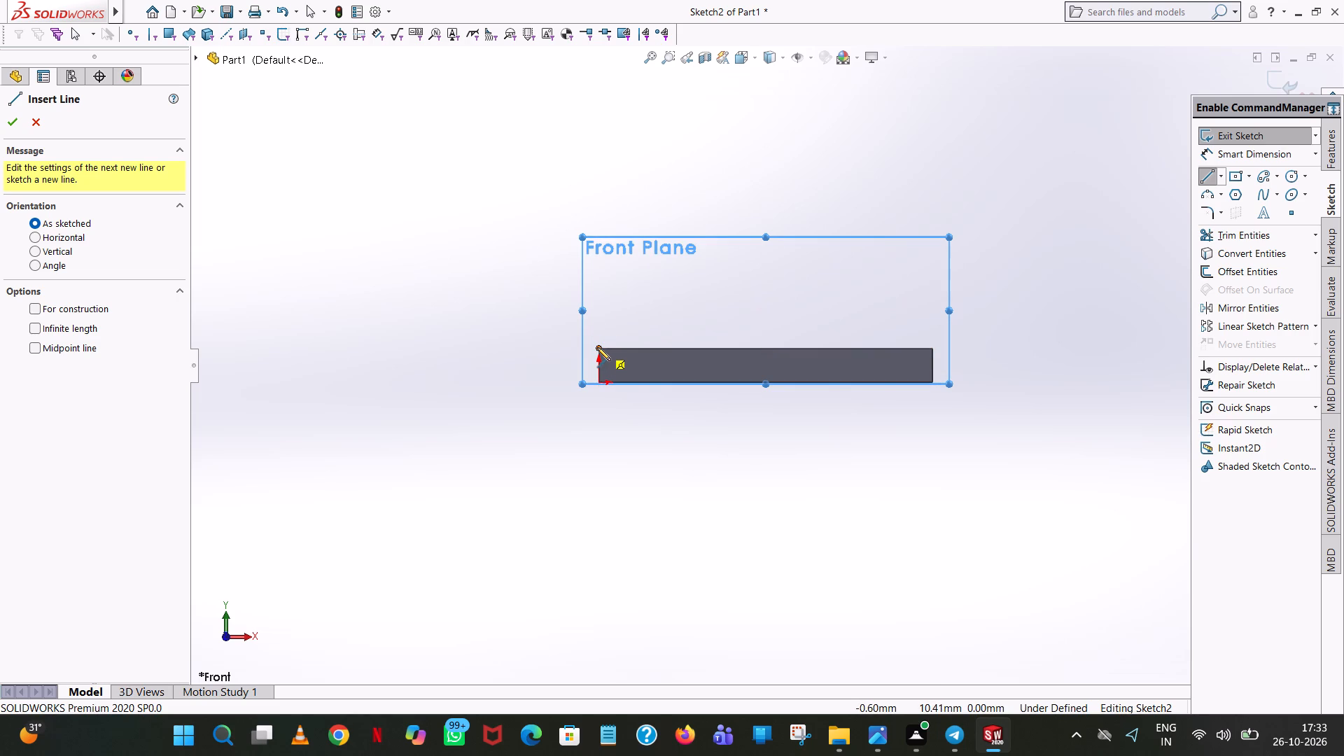
click(597, 347)
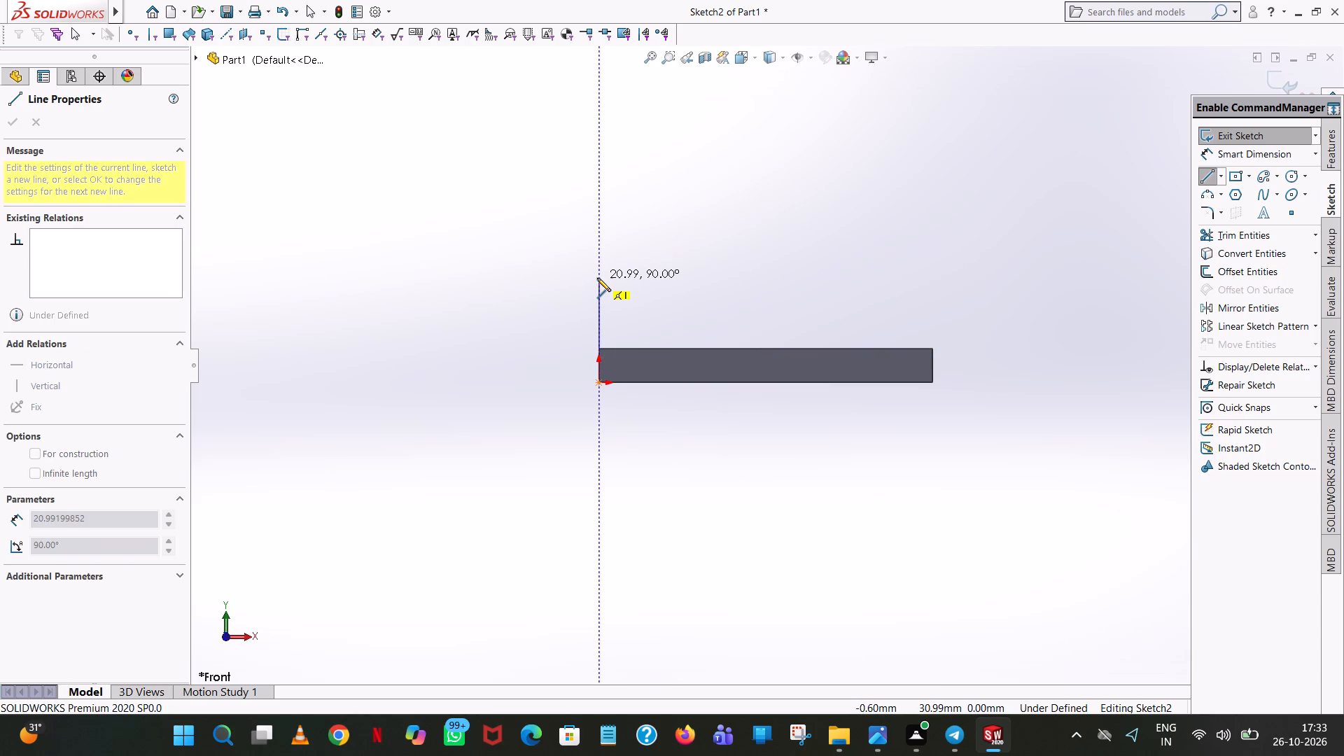
click(597, 278)
text(22)
key(Return)
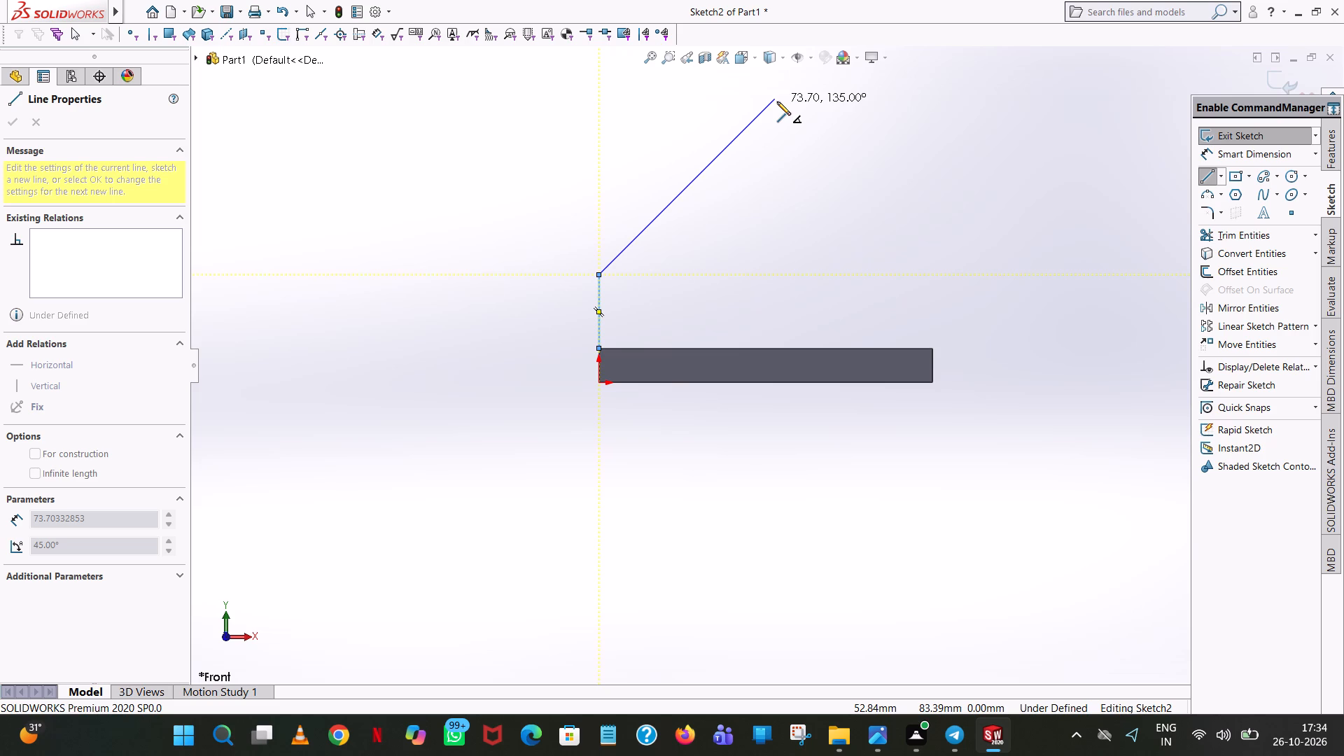
Sketch a line about 163 mm long rising at 45° away from the vertical line's upper end, over the plate.
scroll(777, 101, up, 4)
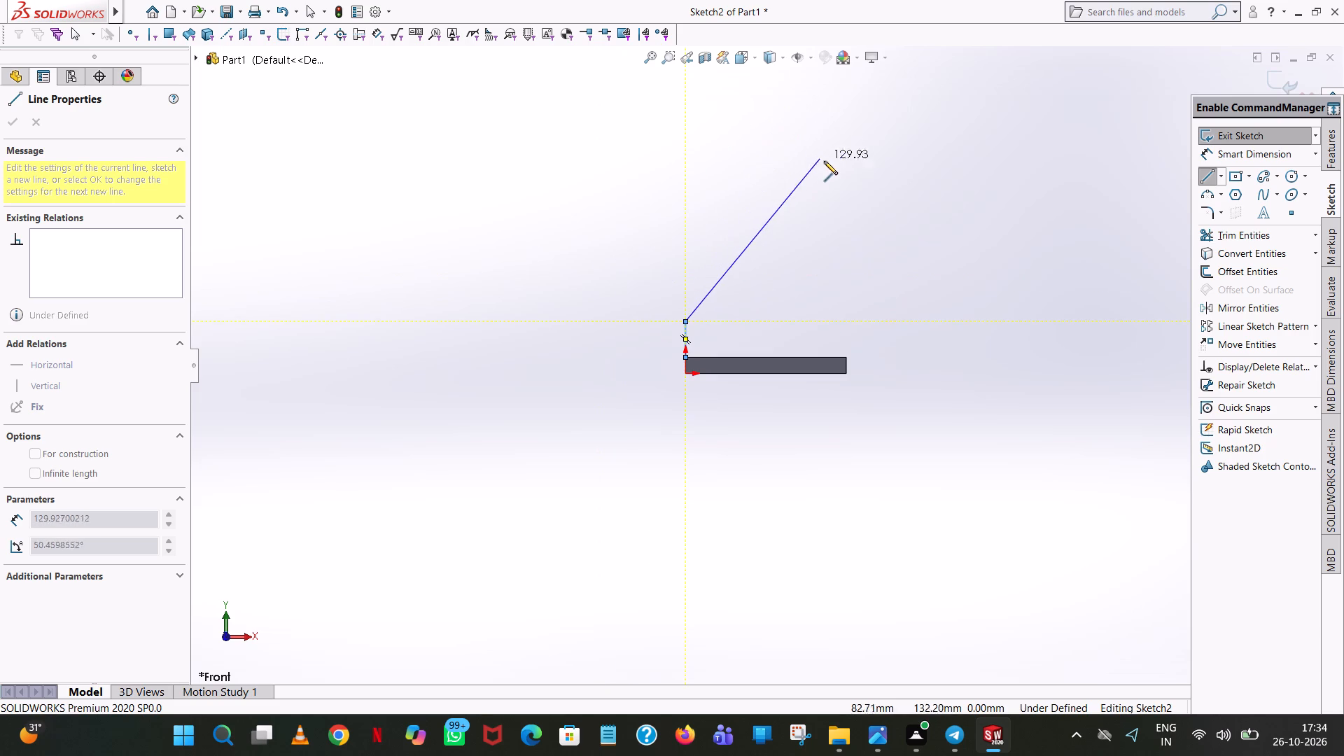
click(871, 134)
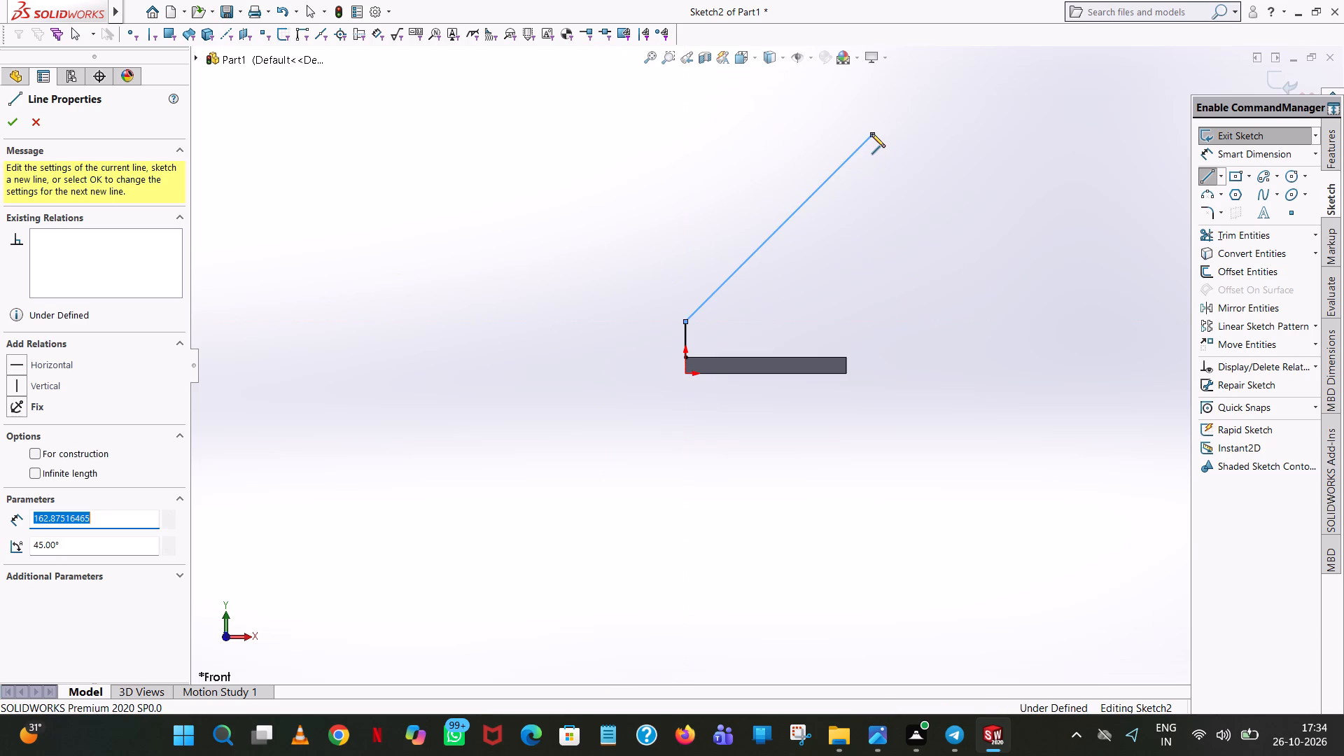
right_click(871, 134)
click(929, 142)
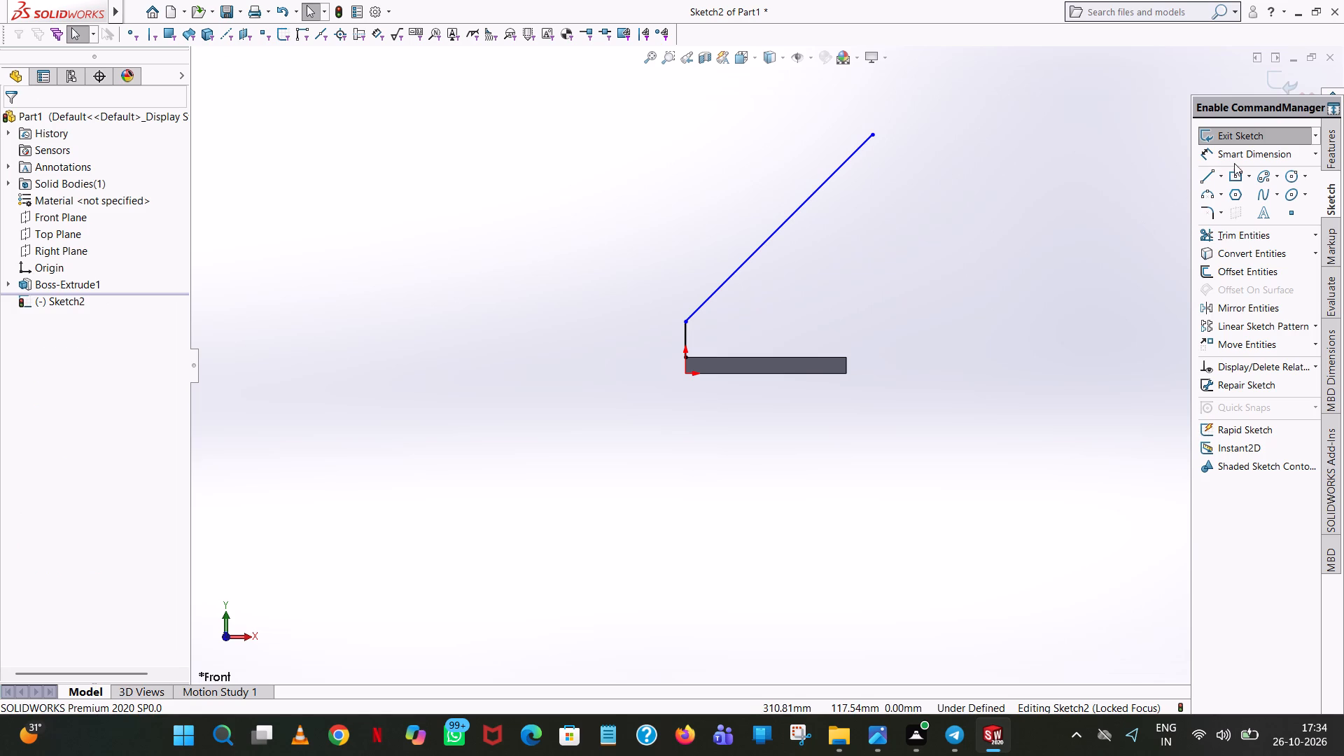
Start the Line tool for another line in the Front Plane sketch.
click(1209, 181)
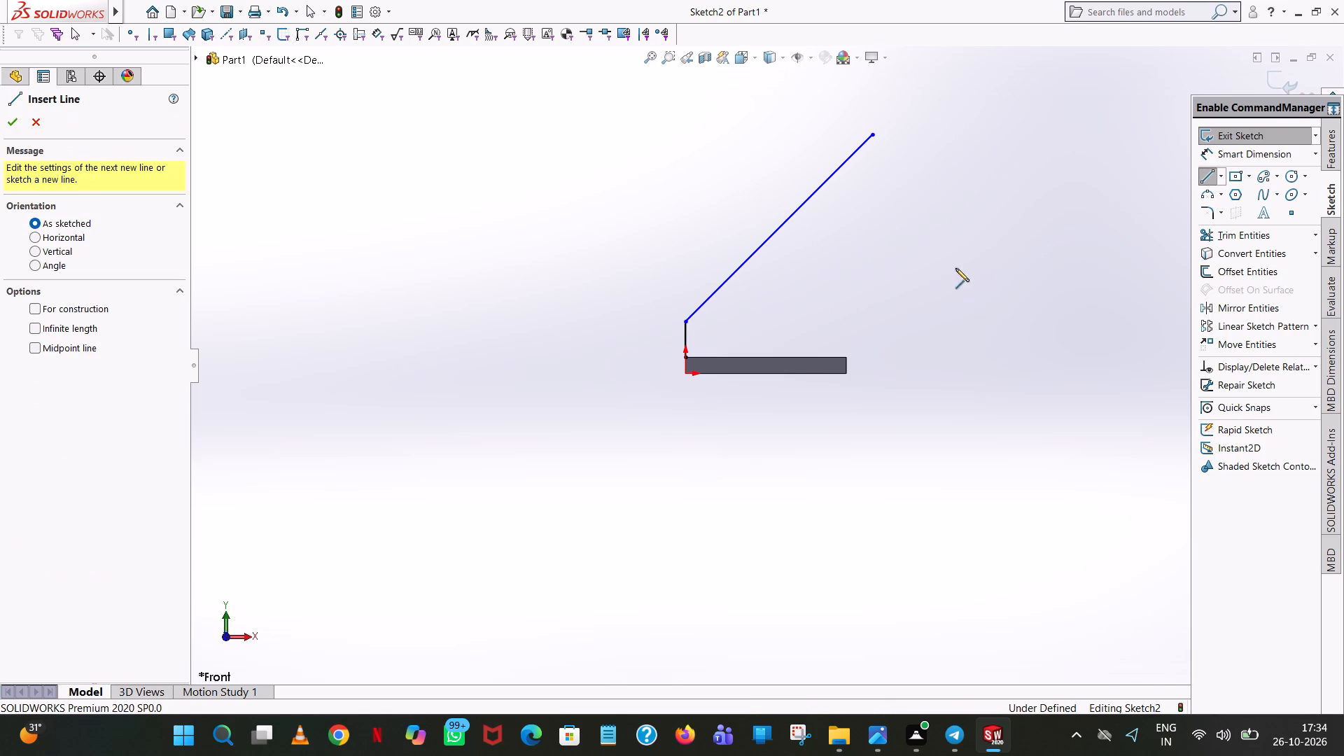
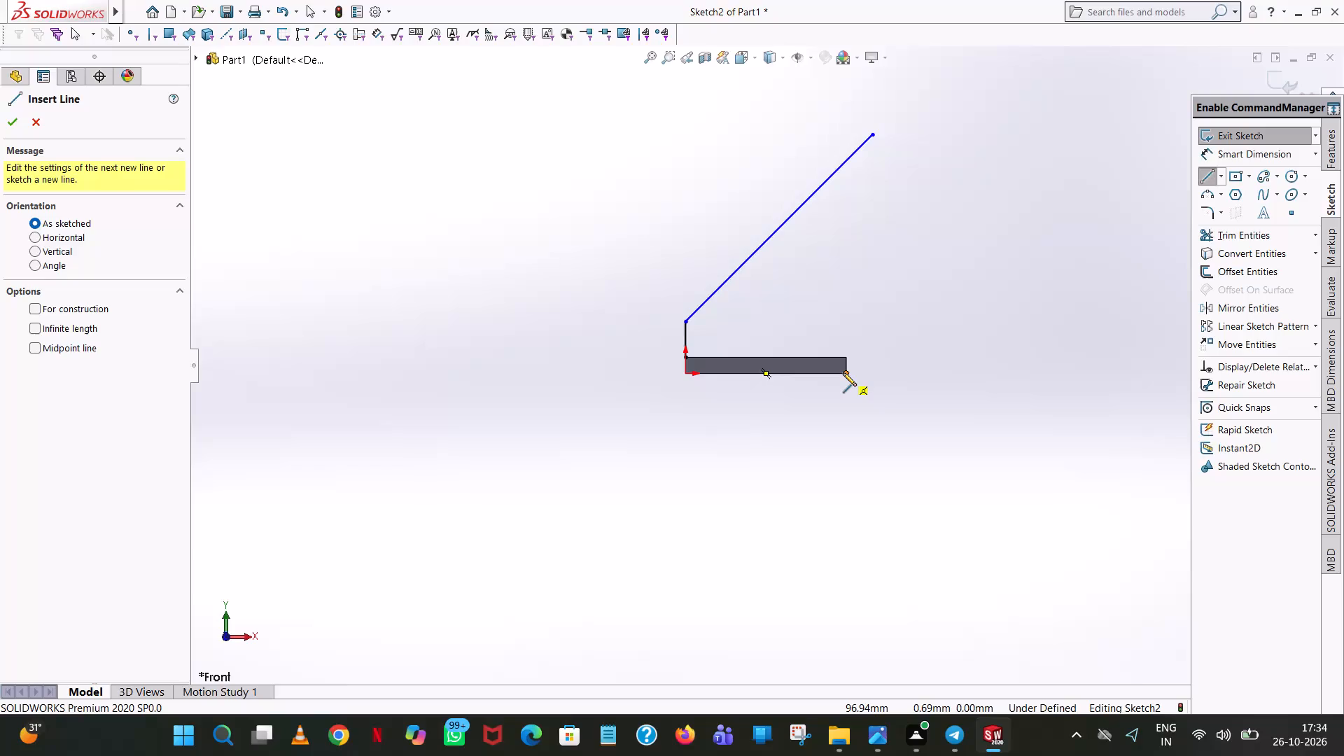
Sketch a 22 mm vertical line upward from the plate's bottom corner at the end opposite the origin.
click(843, 372)
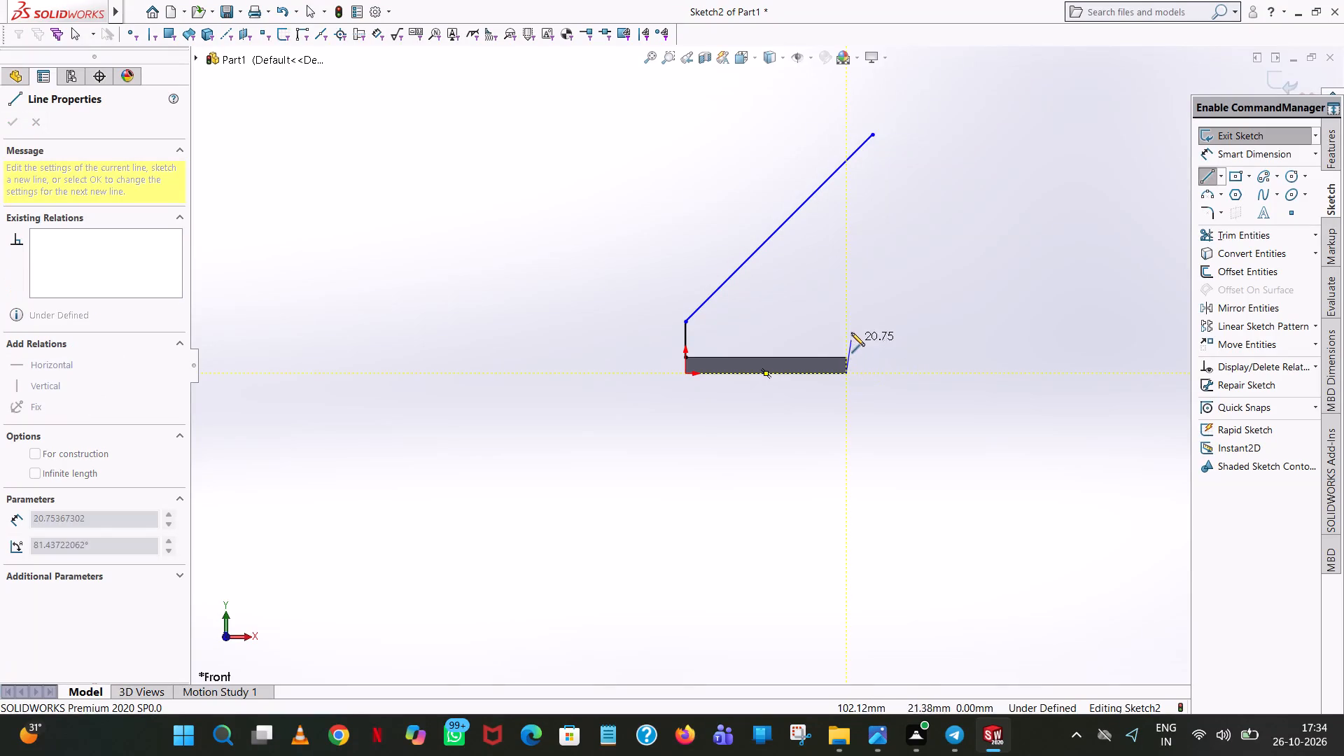
click(850, 276)
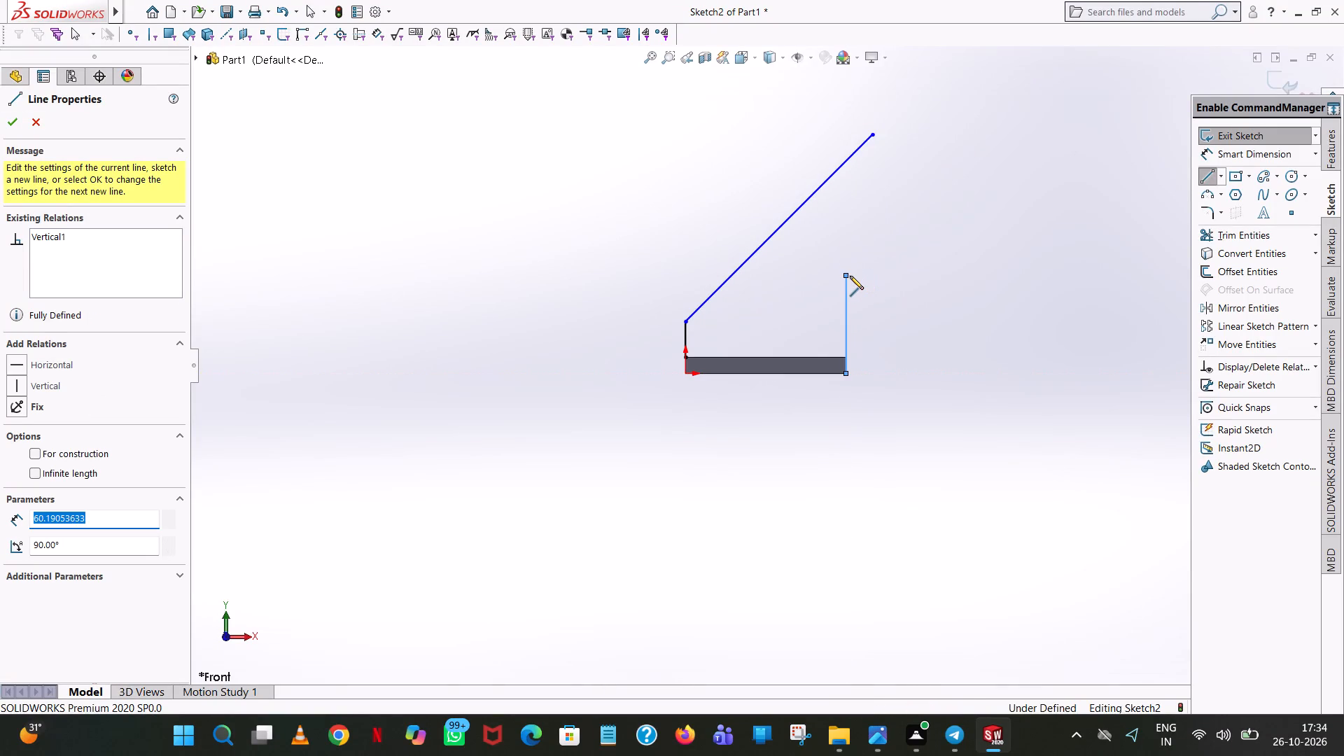
text(22)
key(Return)
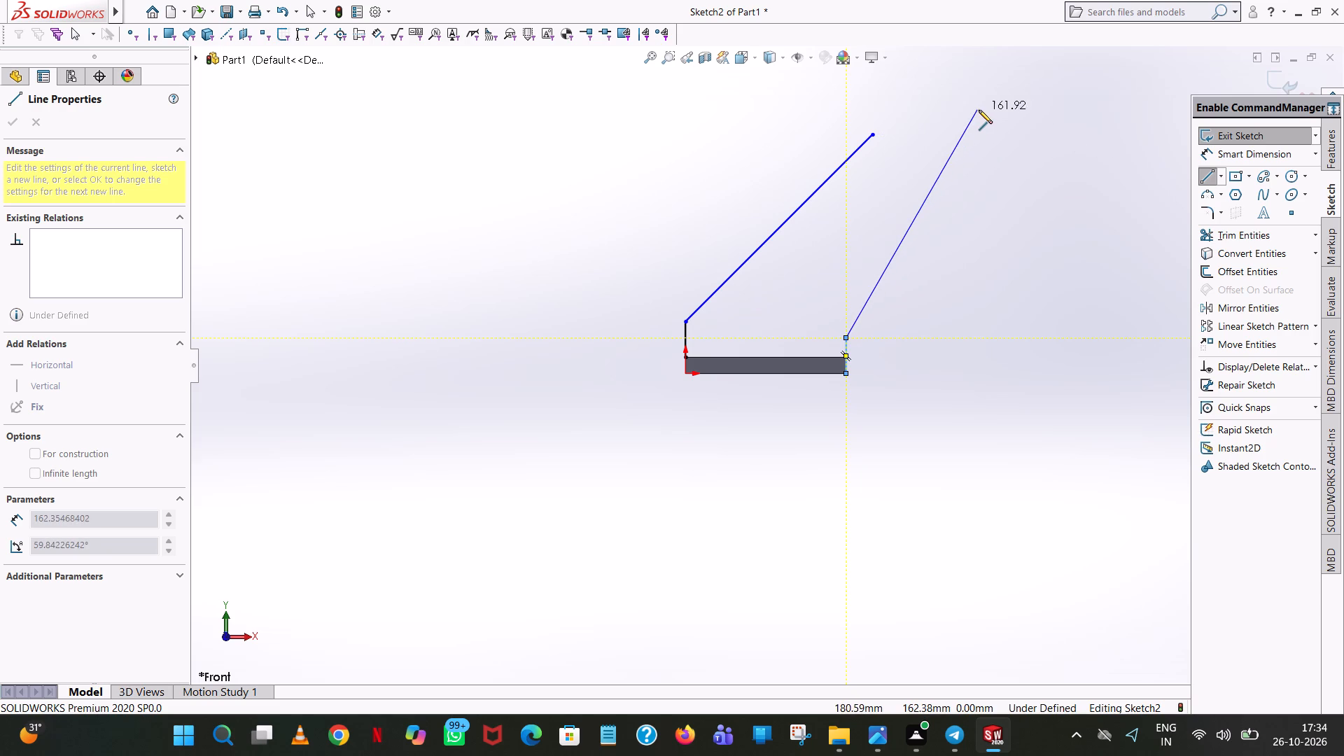
Sketch a line about 163 mm long rising away from the new vertical line's upper end and set its angle to 60°.
click(981, 111)
right_click(981, 111)
click(1028, 122)
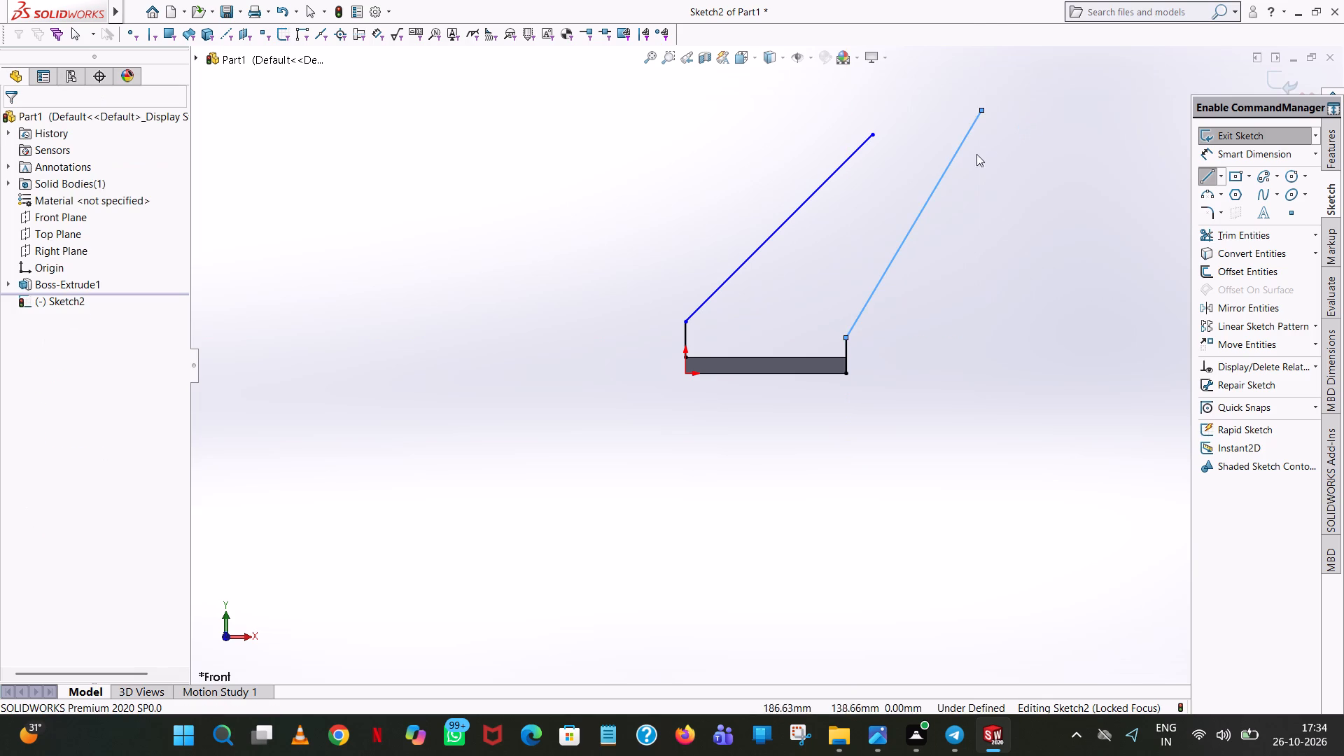
click(946, 167)
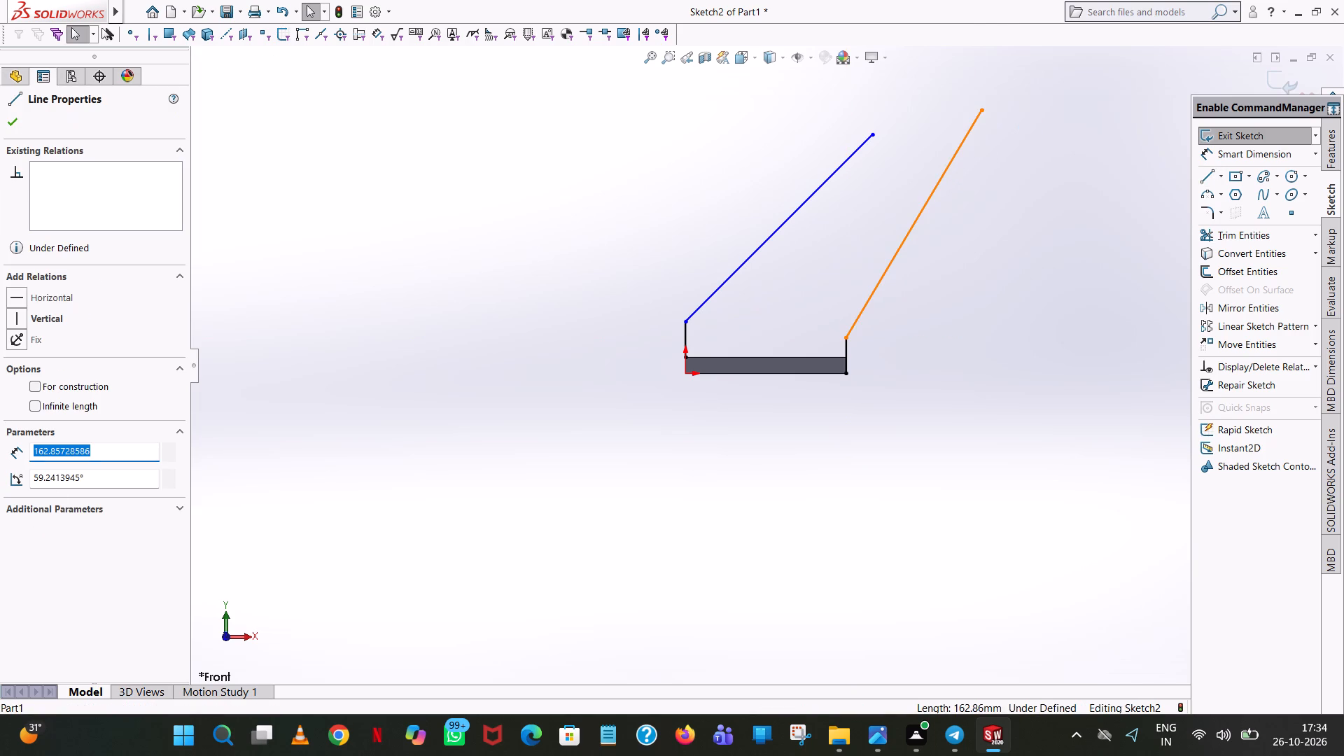
click(104, 471)
click(104, 471)
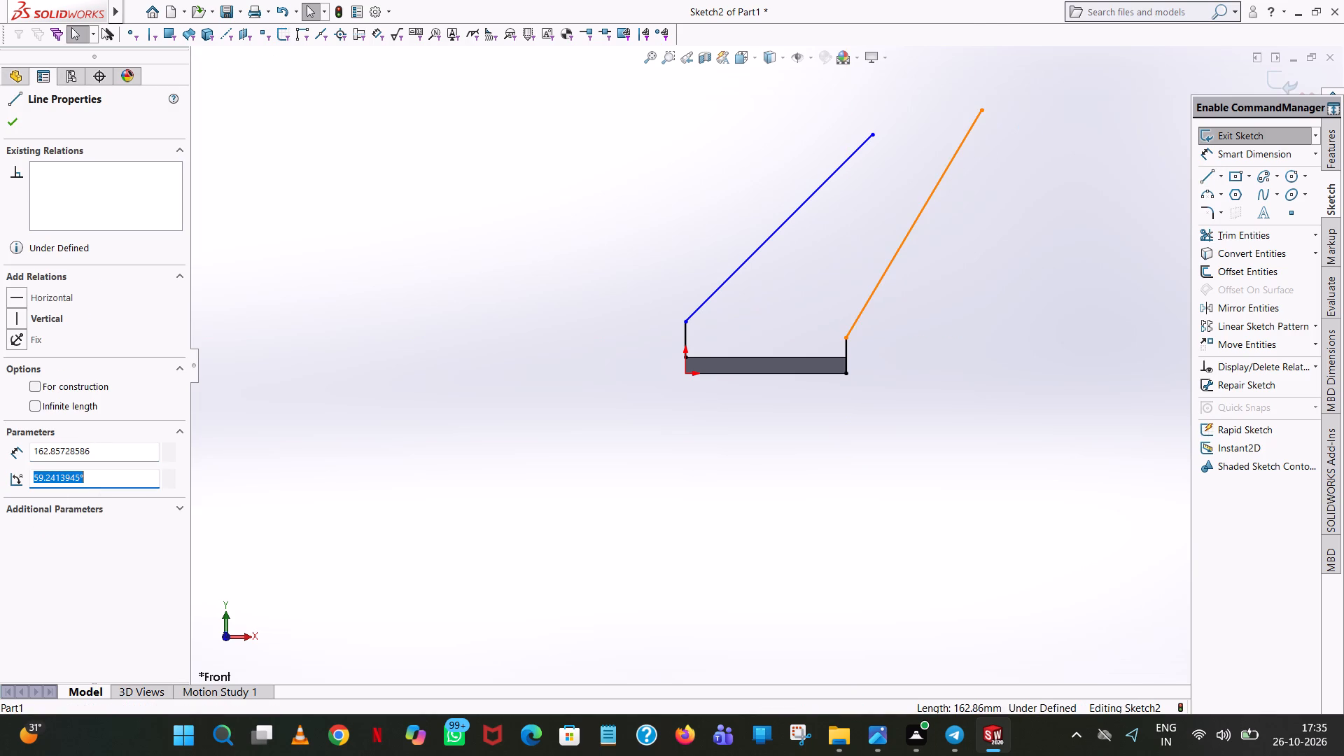
text(60)
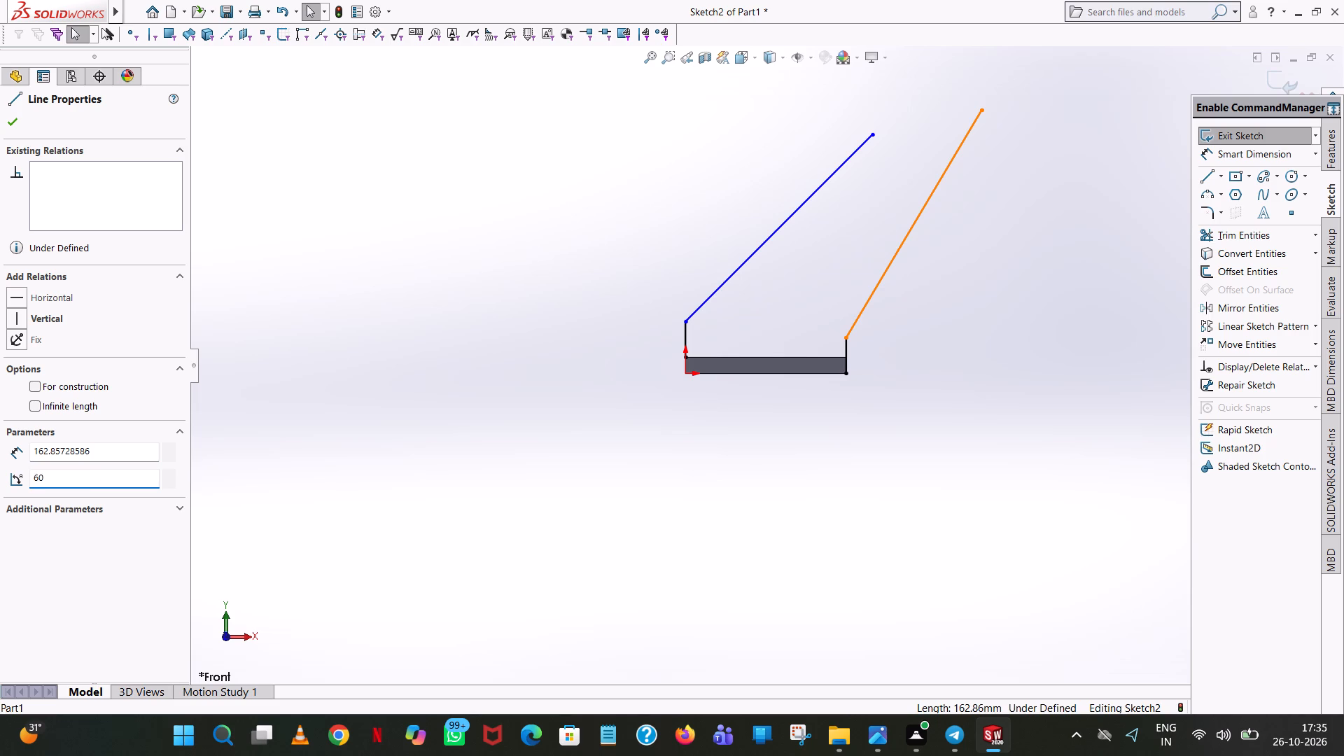
key(Return)
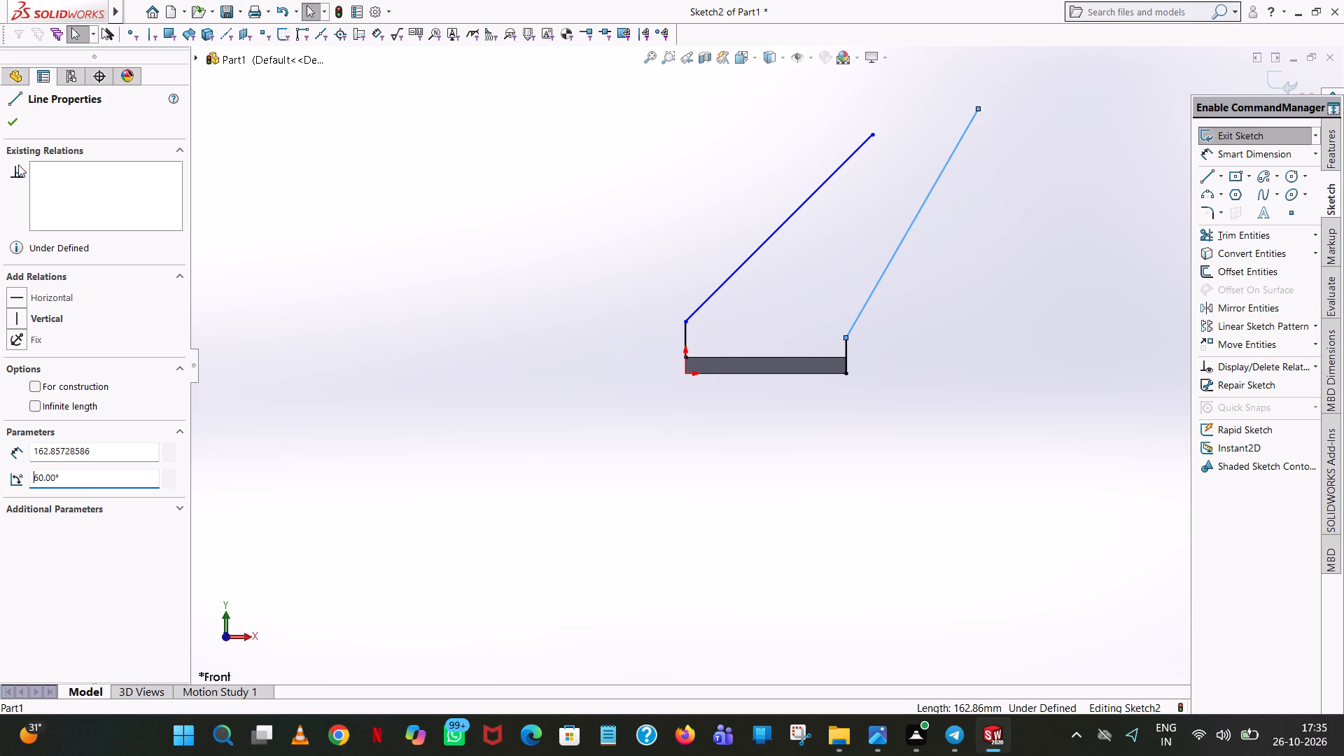
click(10, 125)
click(1032, 333)
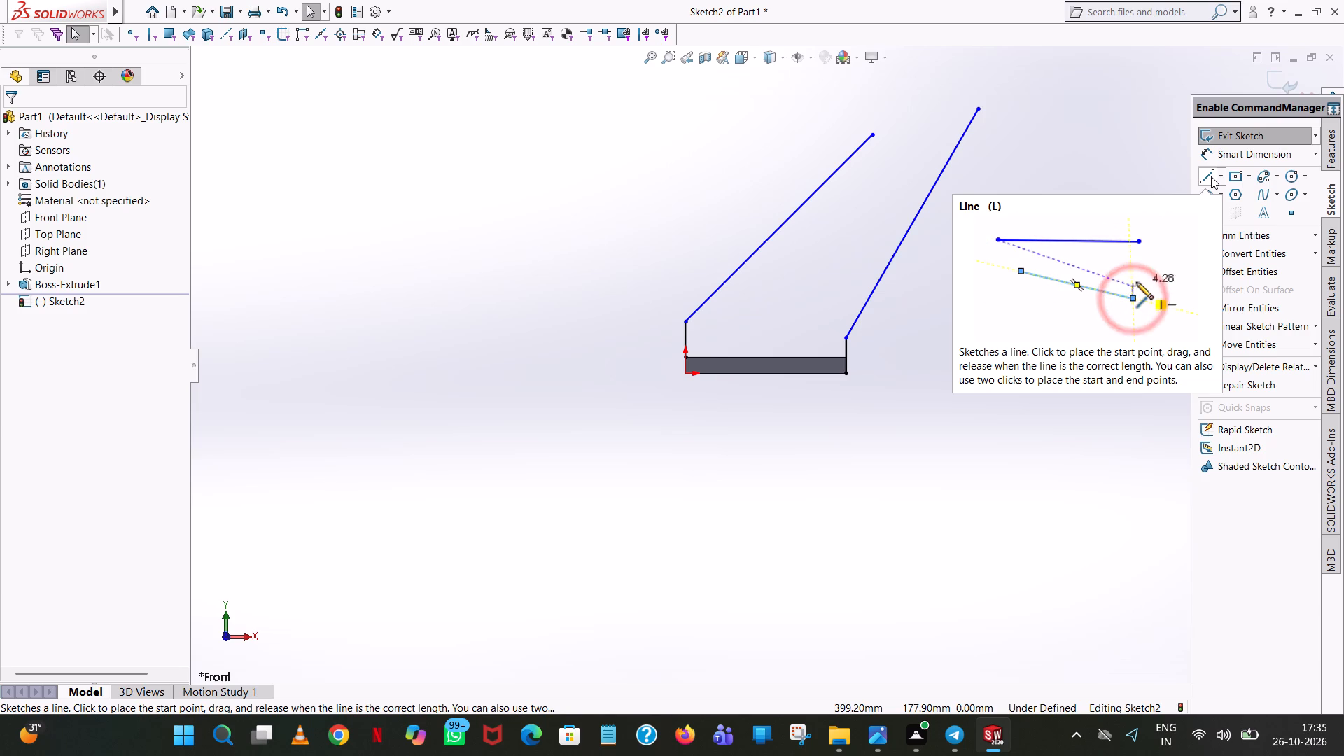
Sketch a 150 mm horizontal line from the origin along the plate's bottom edge and past its far end.
click(1200, 180)
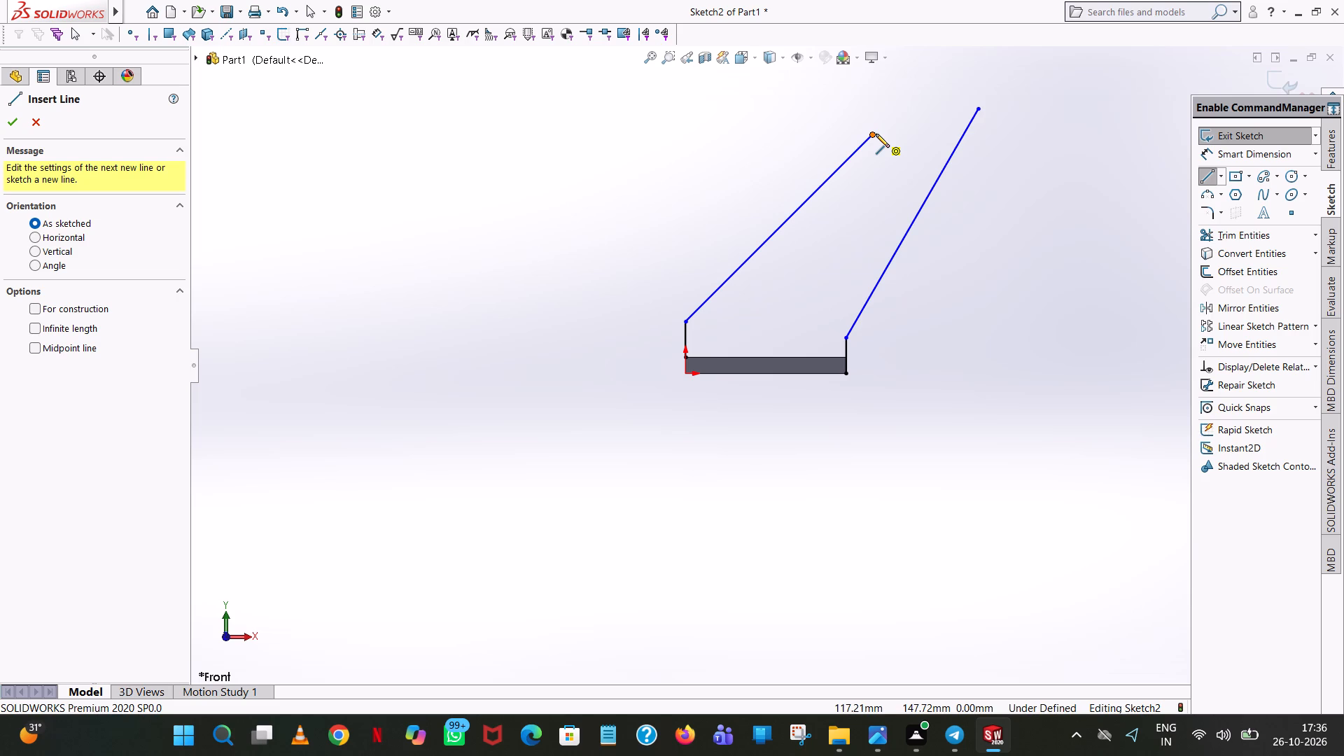
click(685, 375)
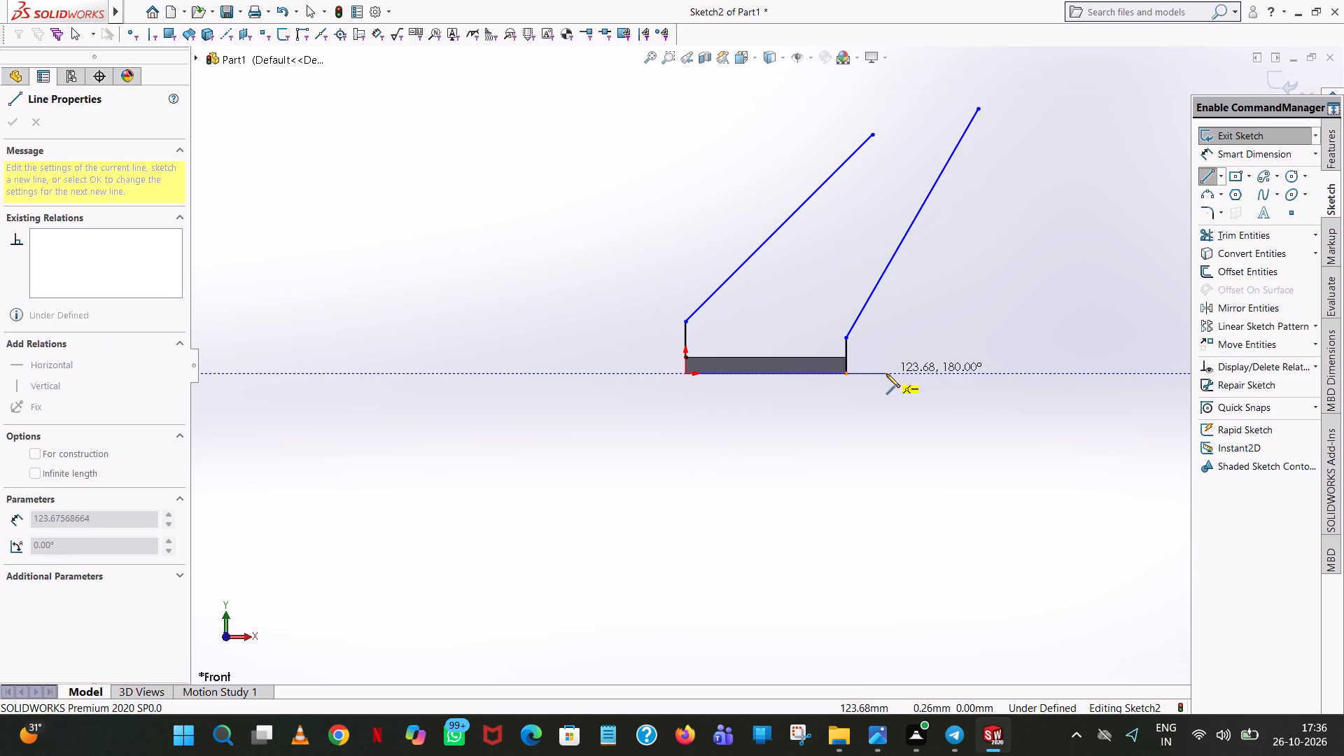
click(962, 374)
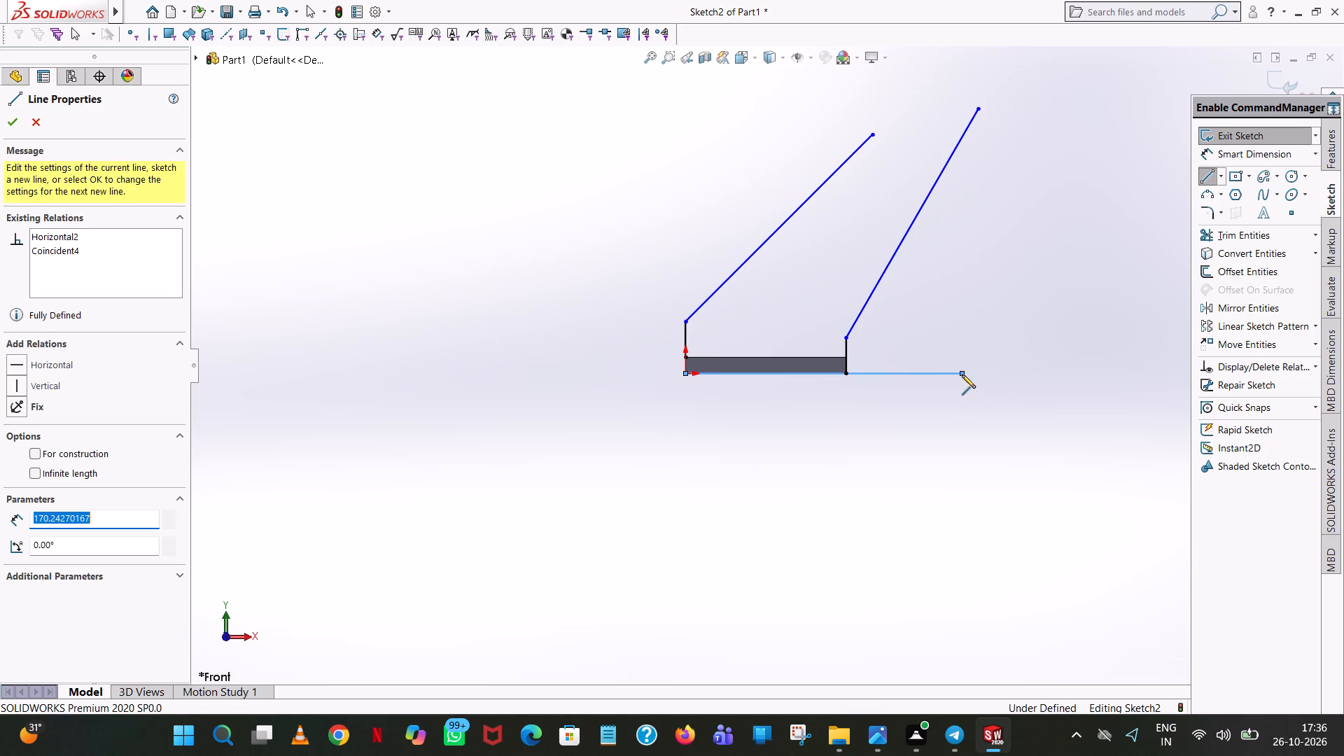
text(150)
key(Return)
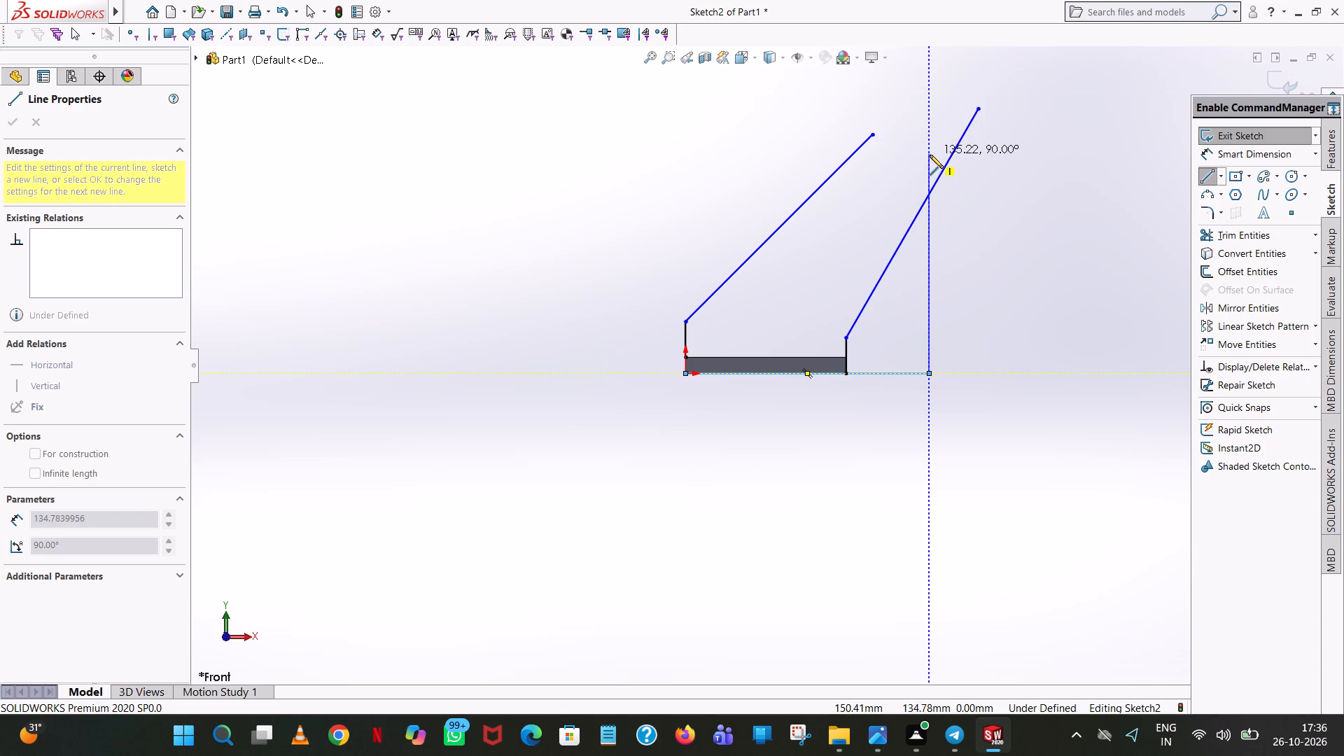
Sketch a vertical line upward from the horizontal line's outer end, crossing the 60° line, and set its length to 135 mm.
click(930, 155)
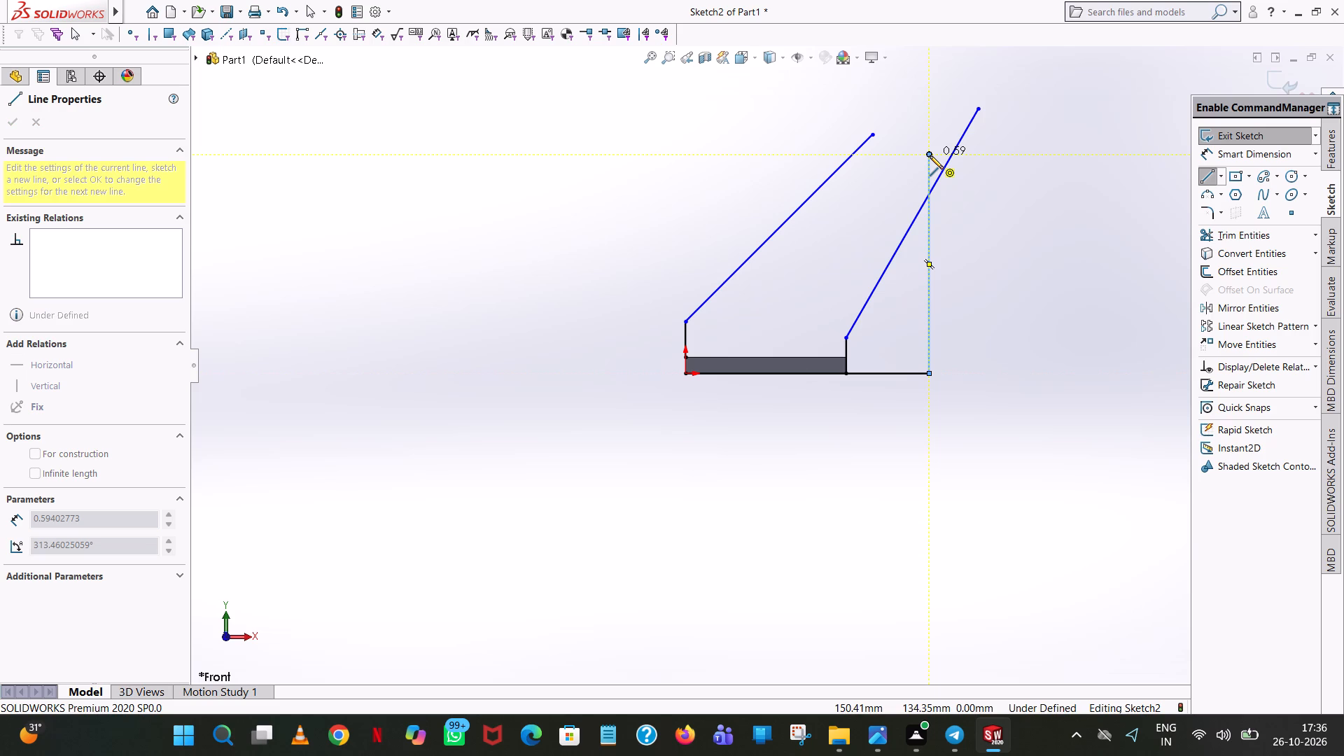
key(1)
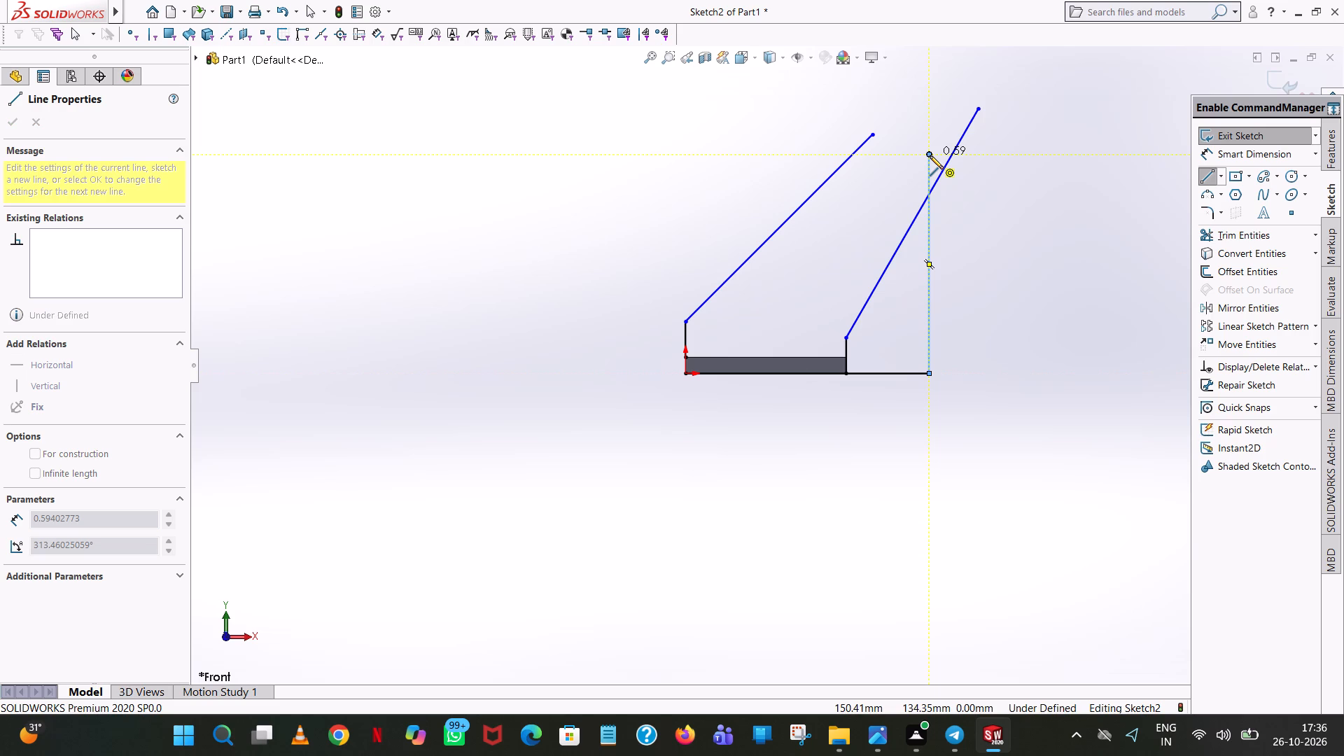
right_click(930, 155)
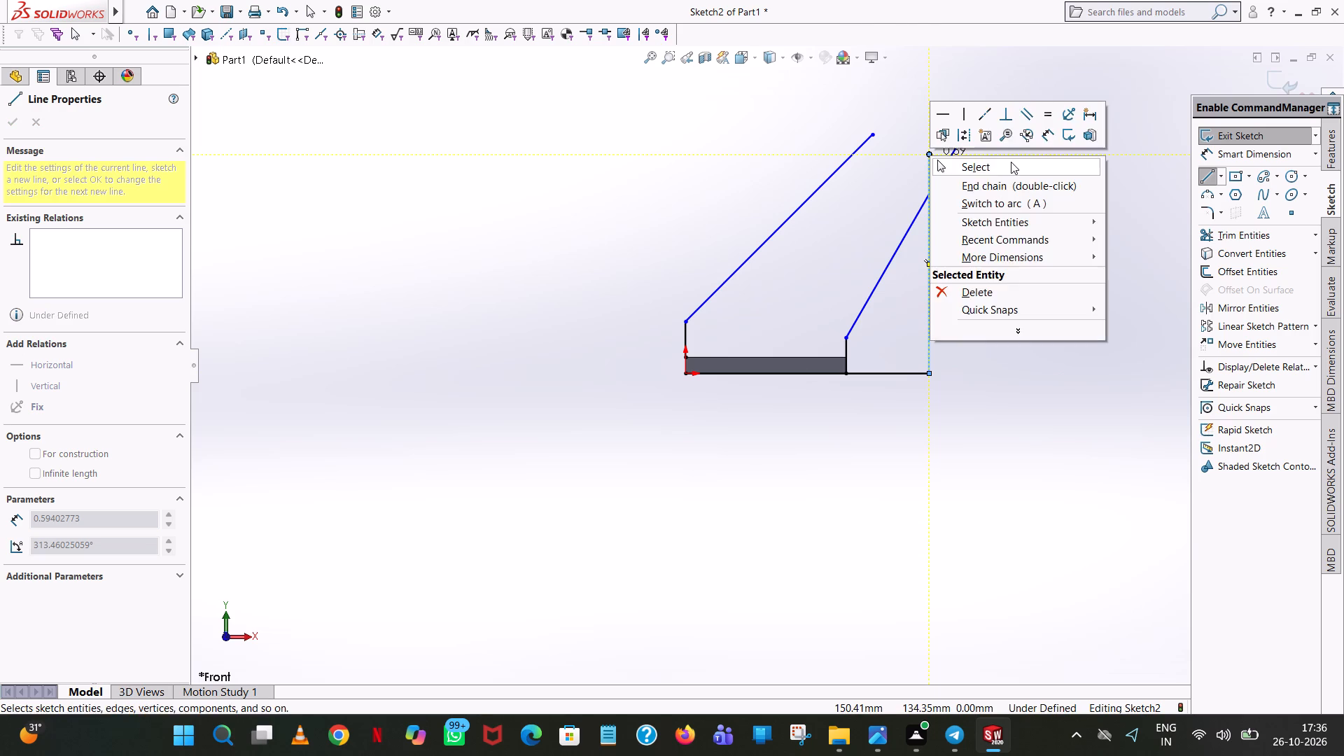
click(1011, 162)
click(931, 263)
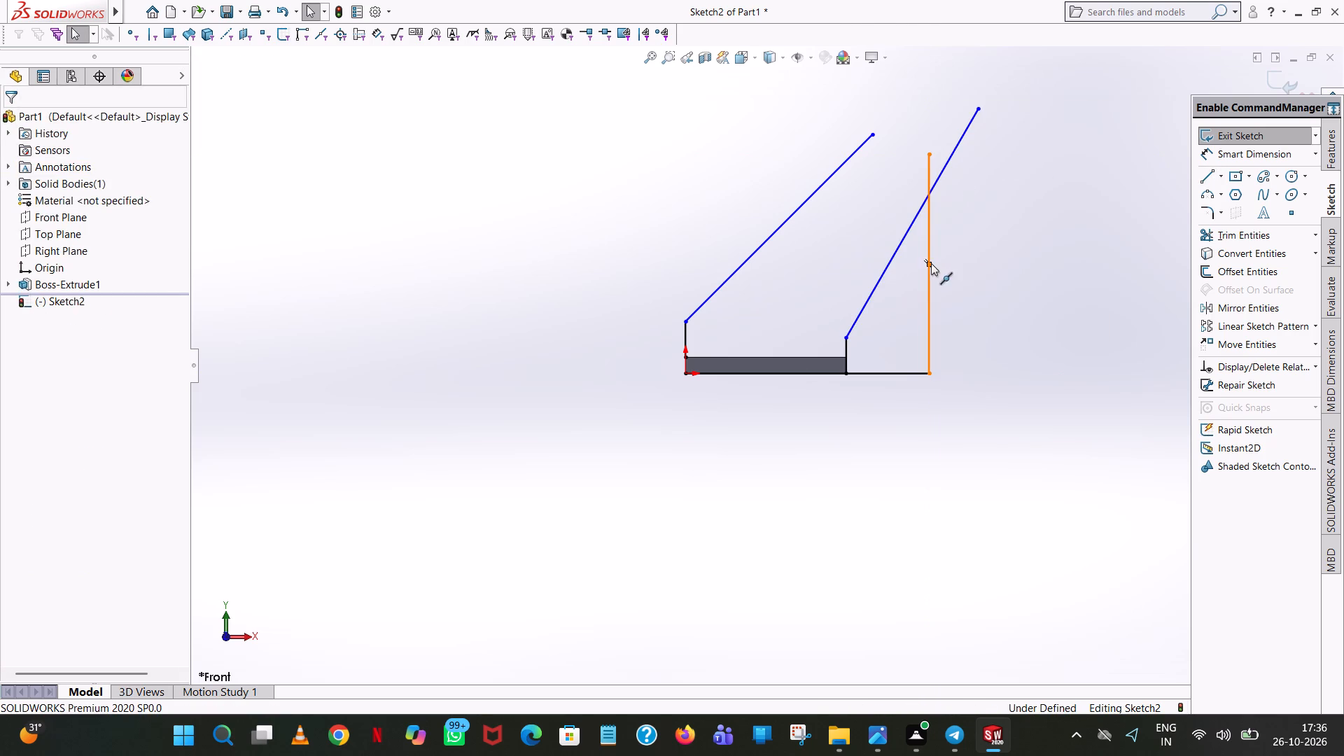
text(135)
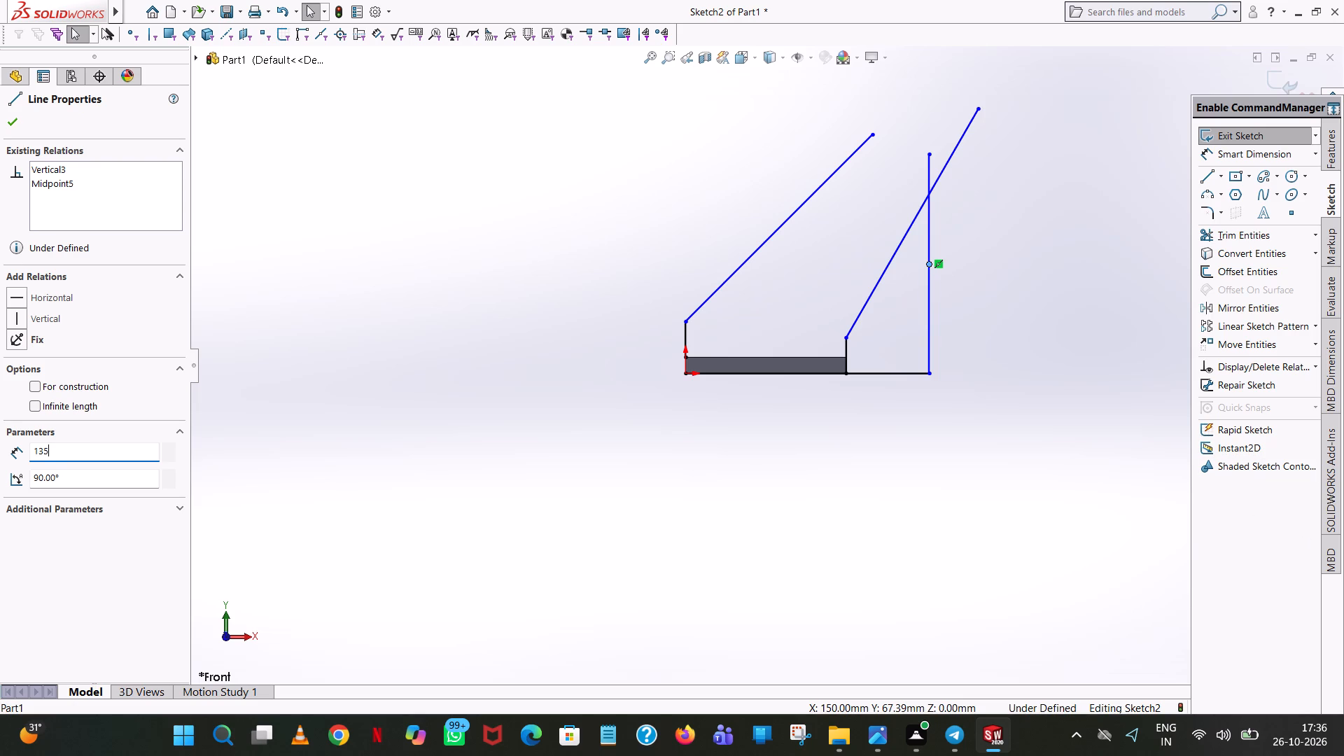
key(Return)
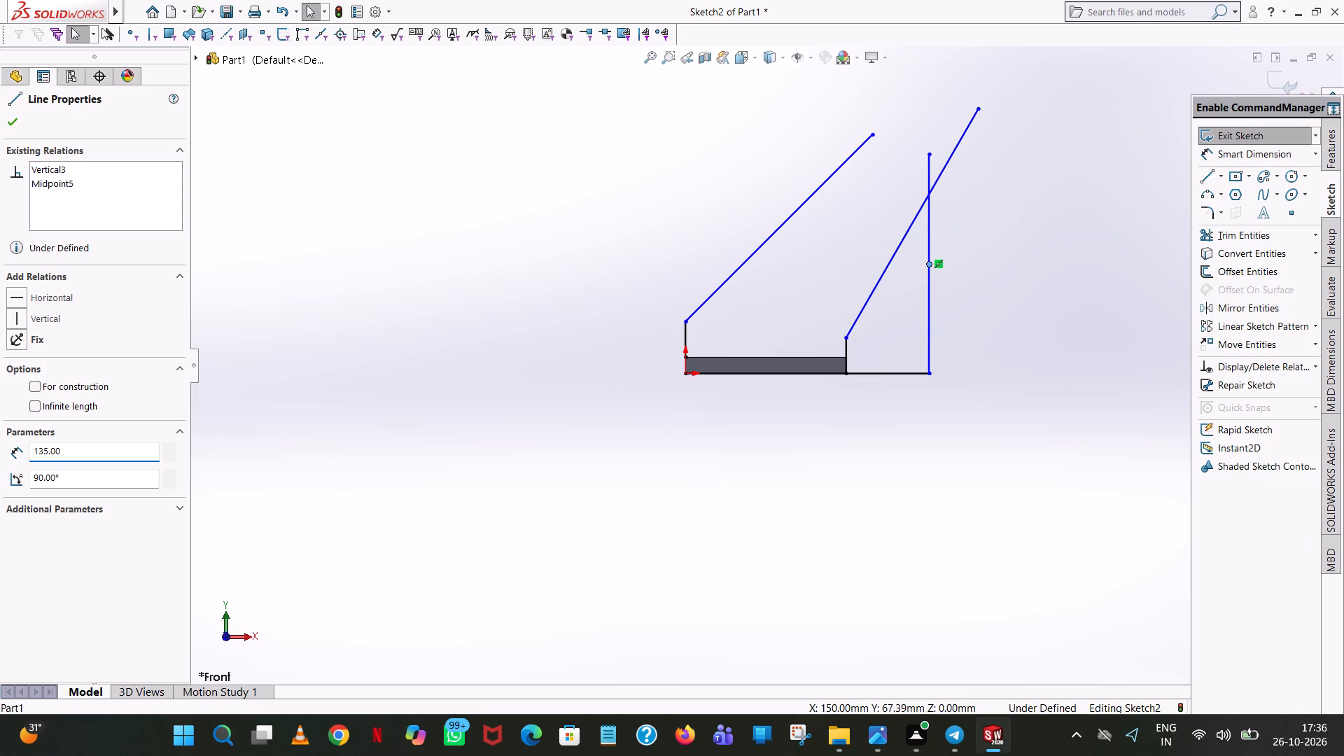
right_click(1302, 533)
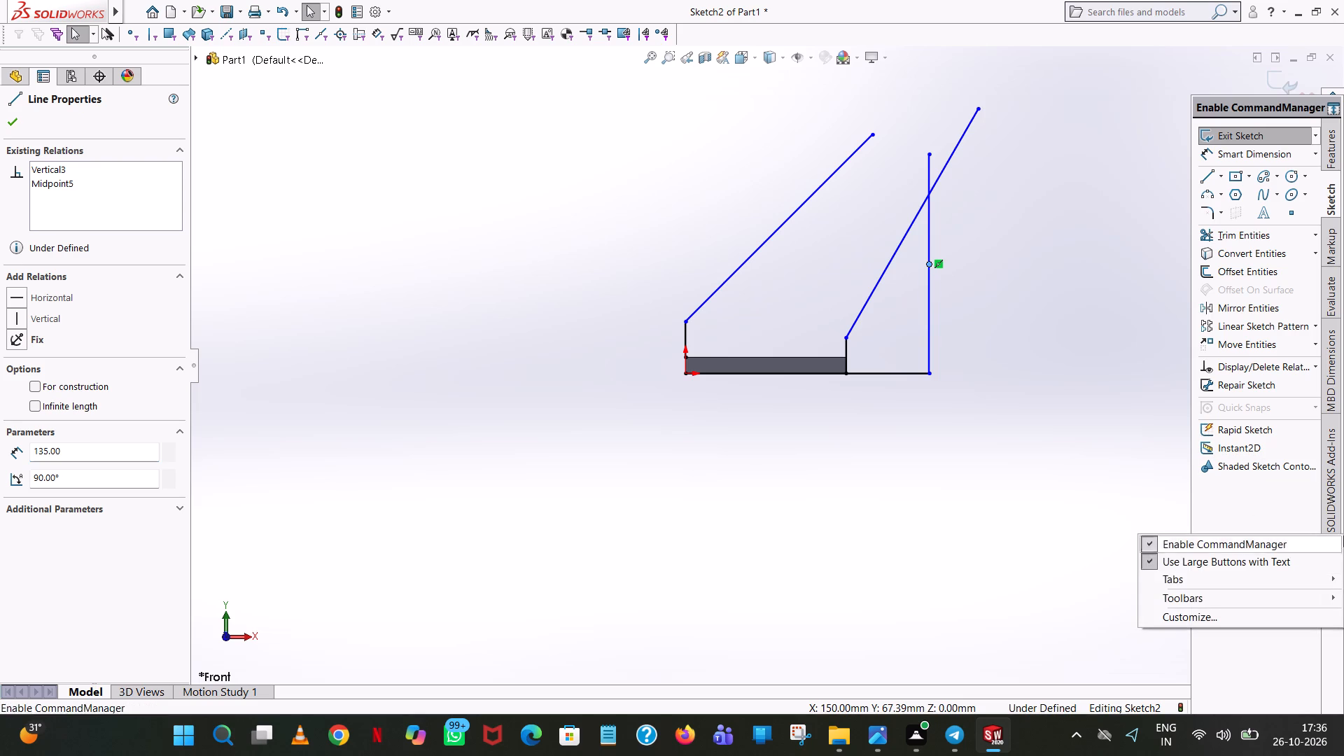
click(1123, 360)
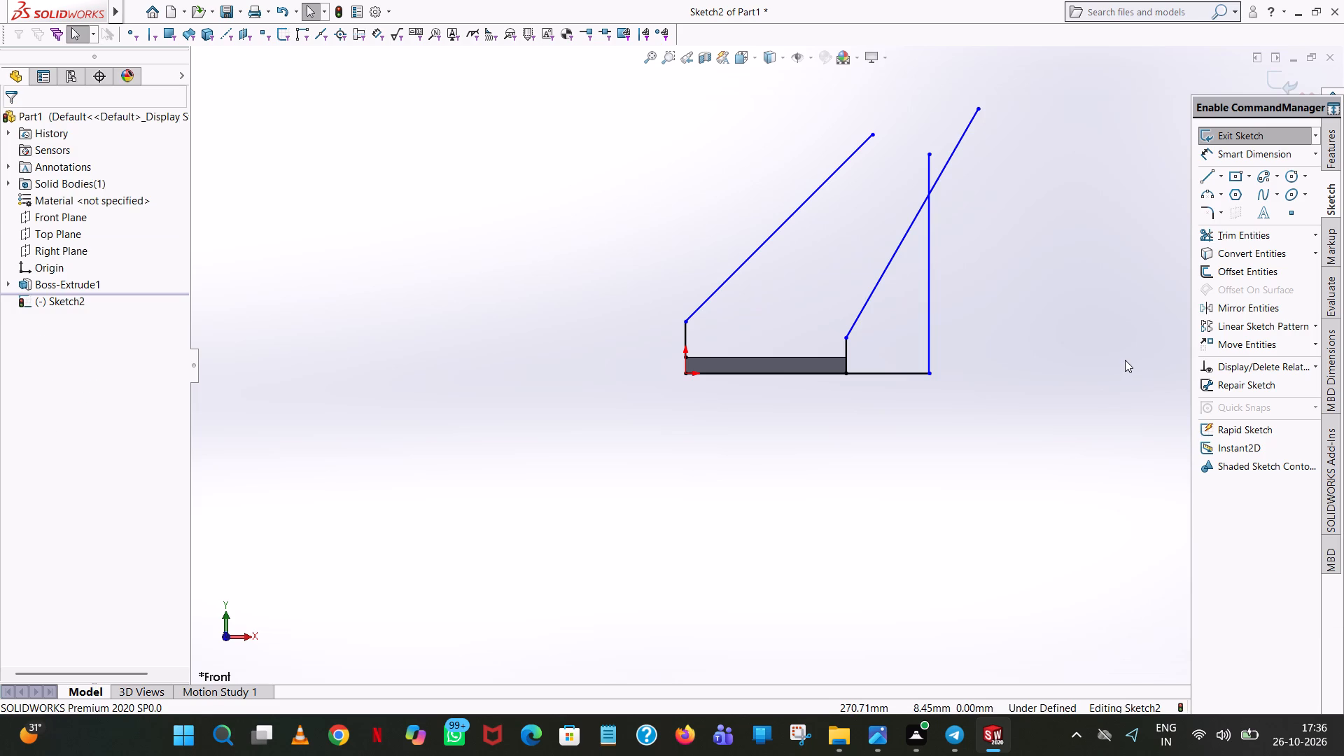
Sketch a line about 43 mm long at 135° from the 135 mm line's upper end, passing above the 45° line's open end.
click(1226, 239)
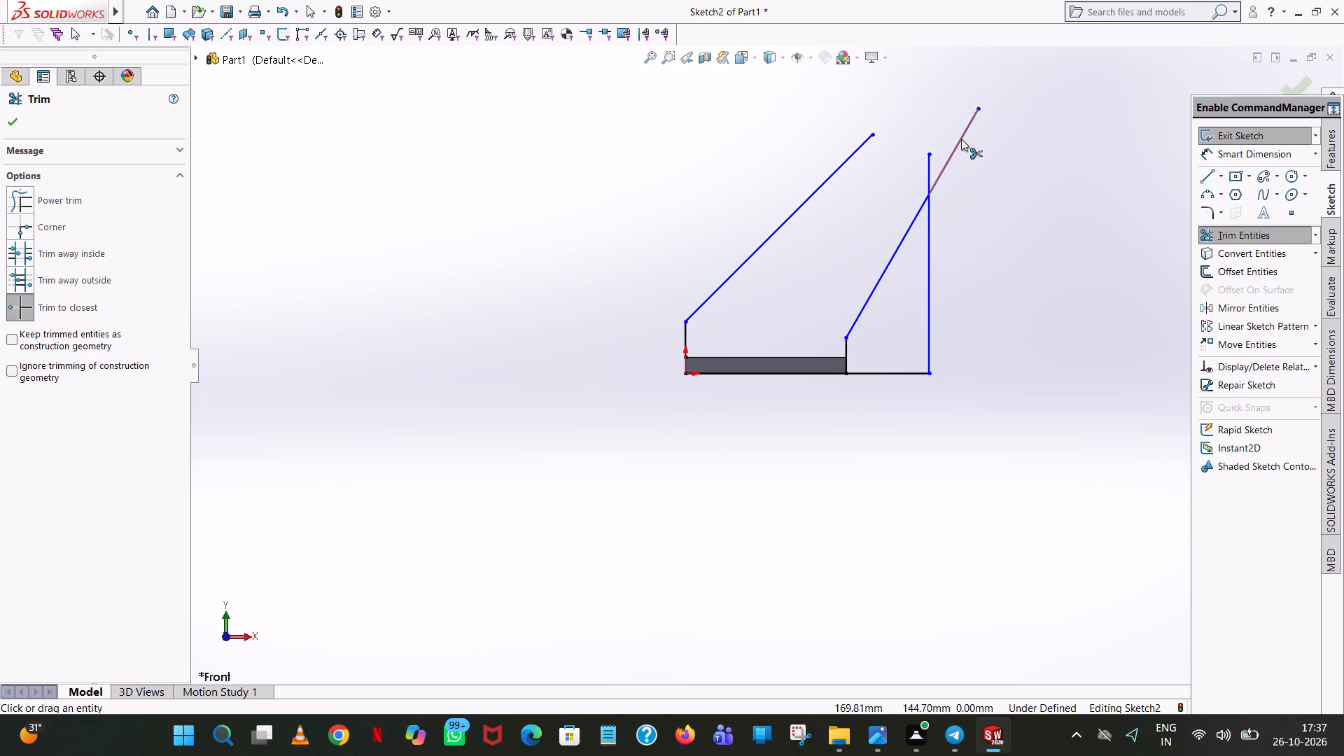
click(1212, 174)
click(929, 156)
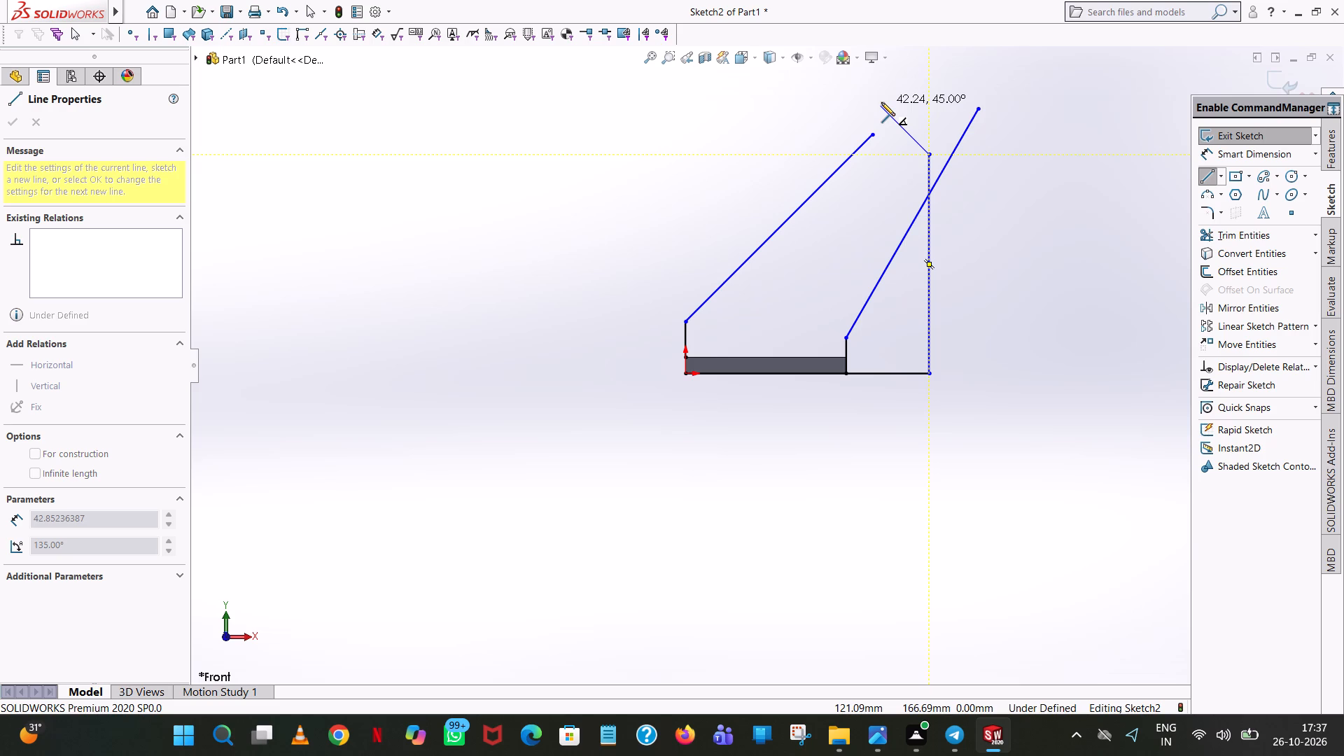
click(881, 102)
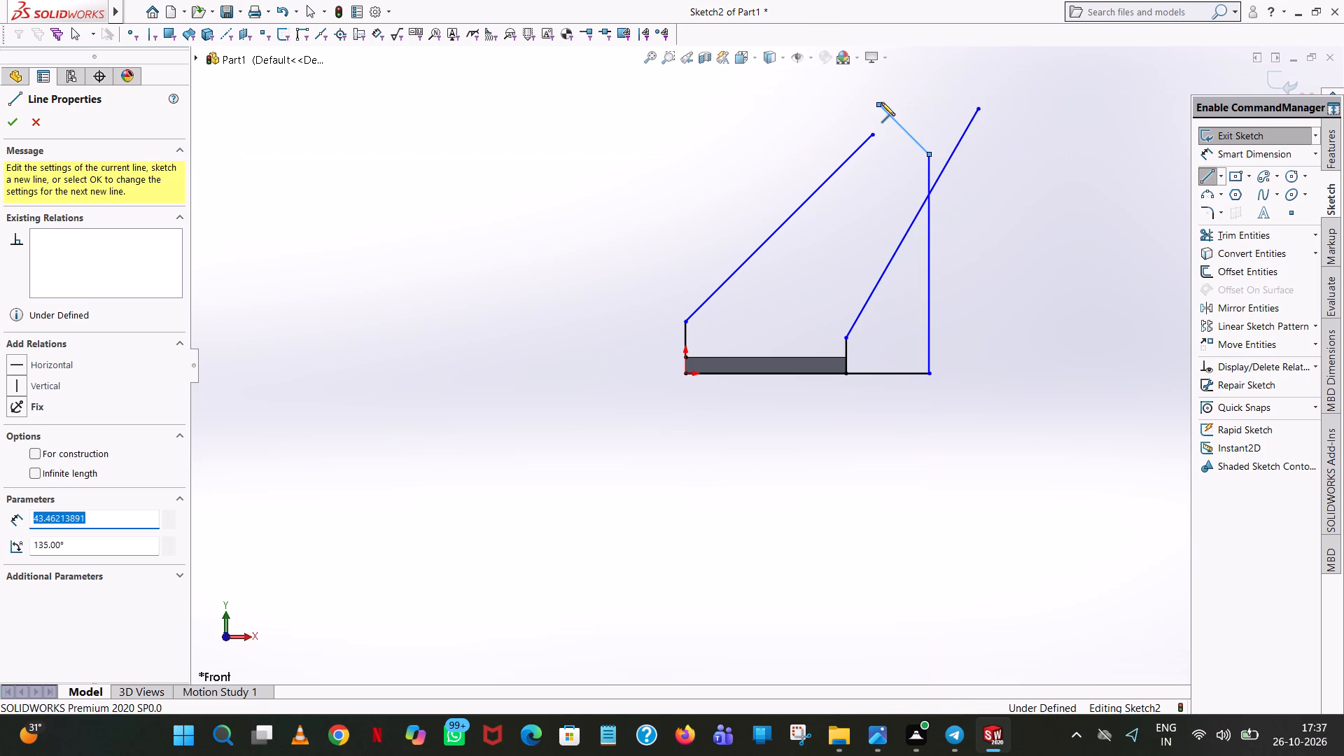
right_click(881, 102)
click(924, 114)
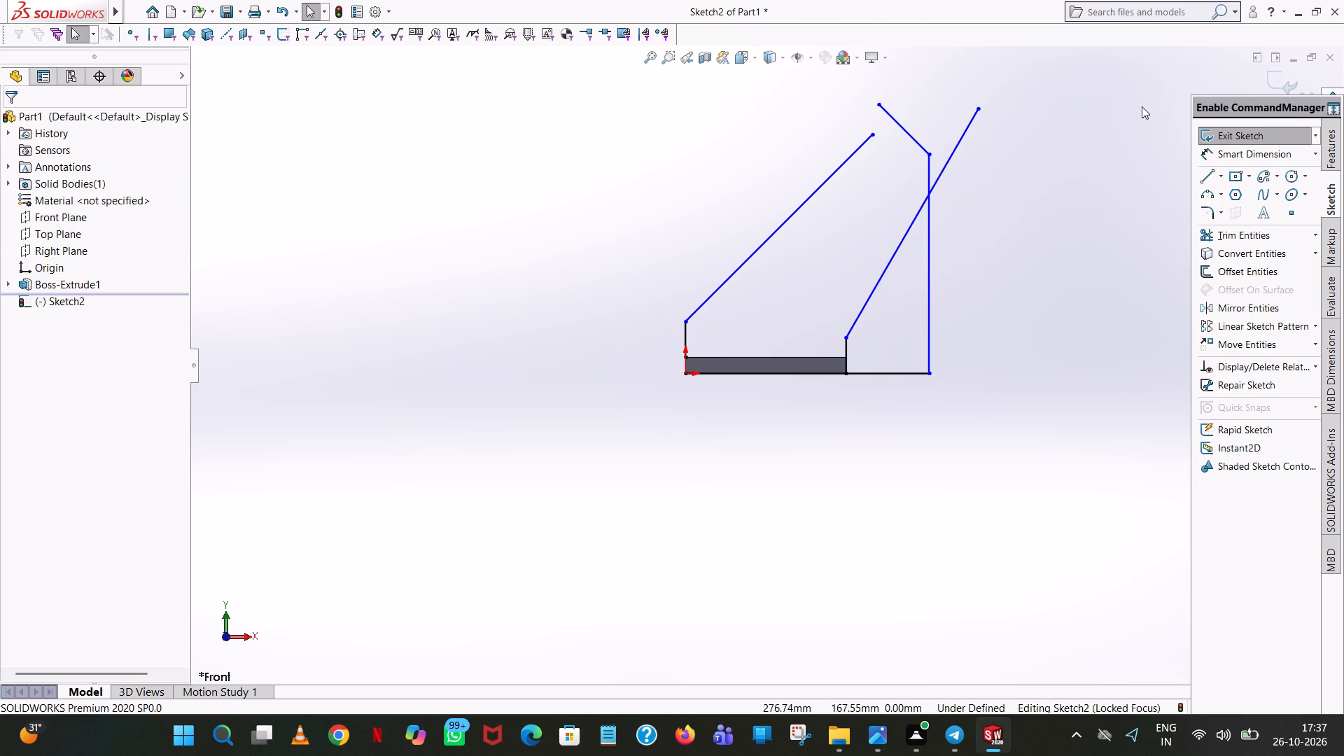
Sketch a line about 30 mm long at 315° from the 135 mm line's upper end, crossing the 60° line.
click(1207, 167)
click(1202, 180)
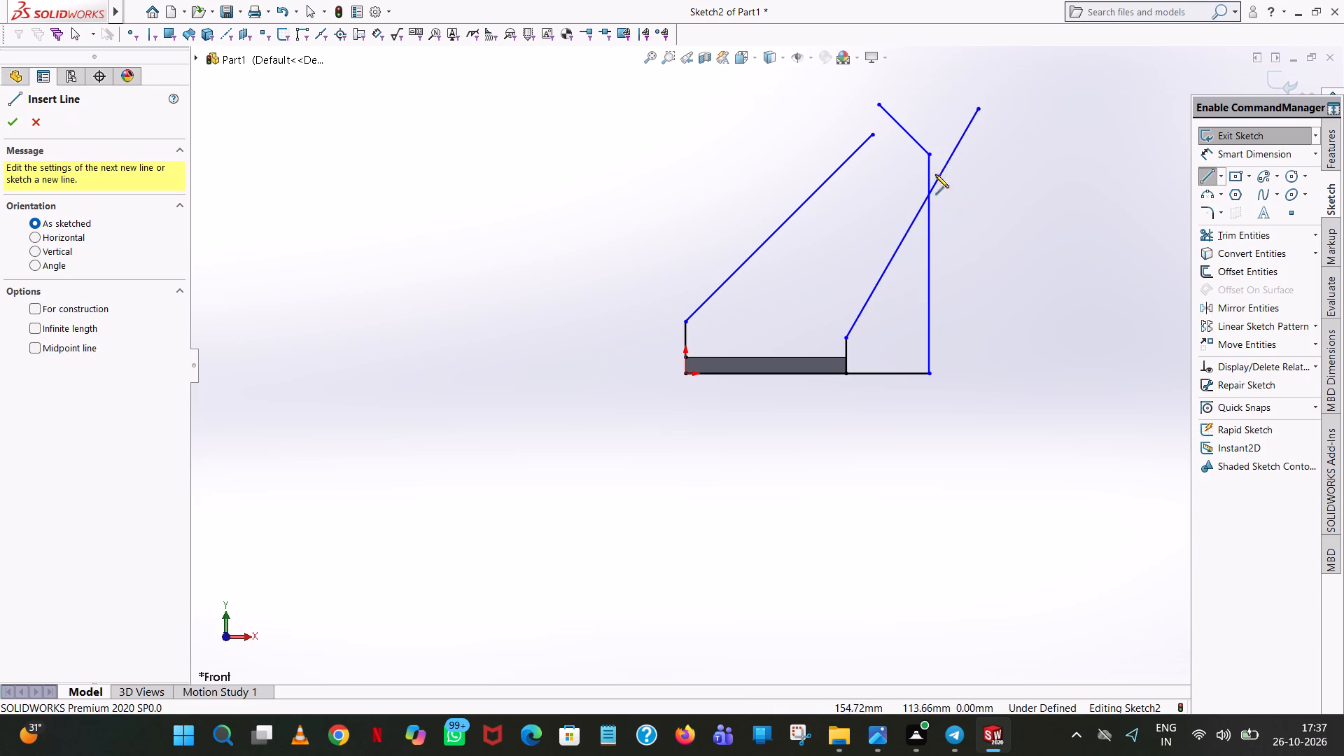
click(932, 155)
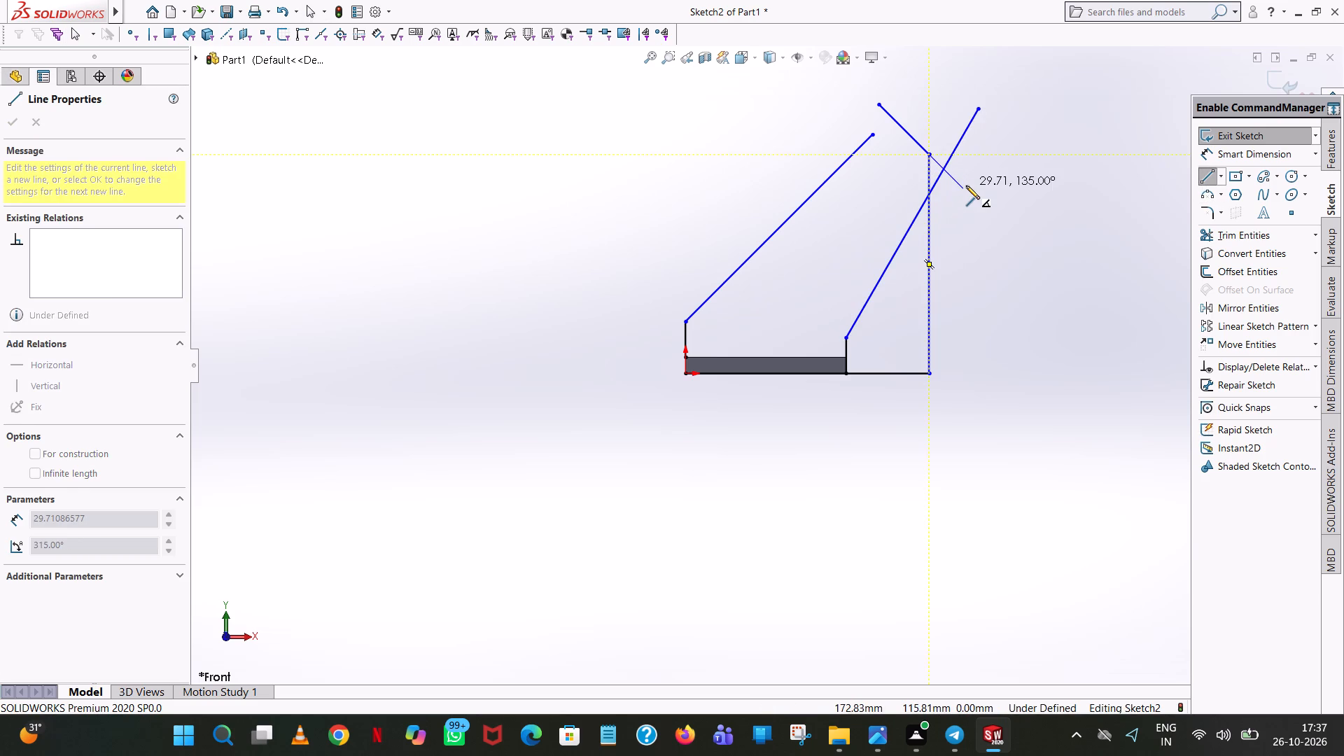
click(966, 185)
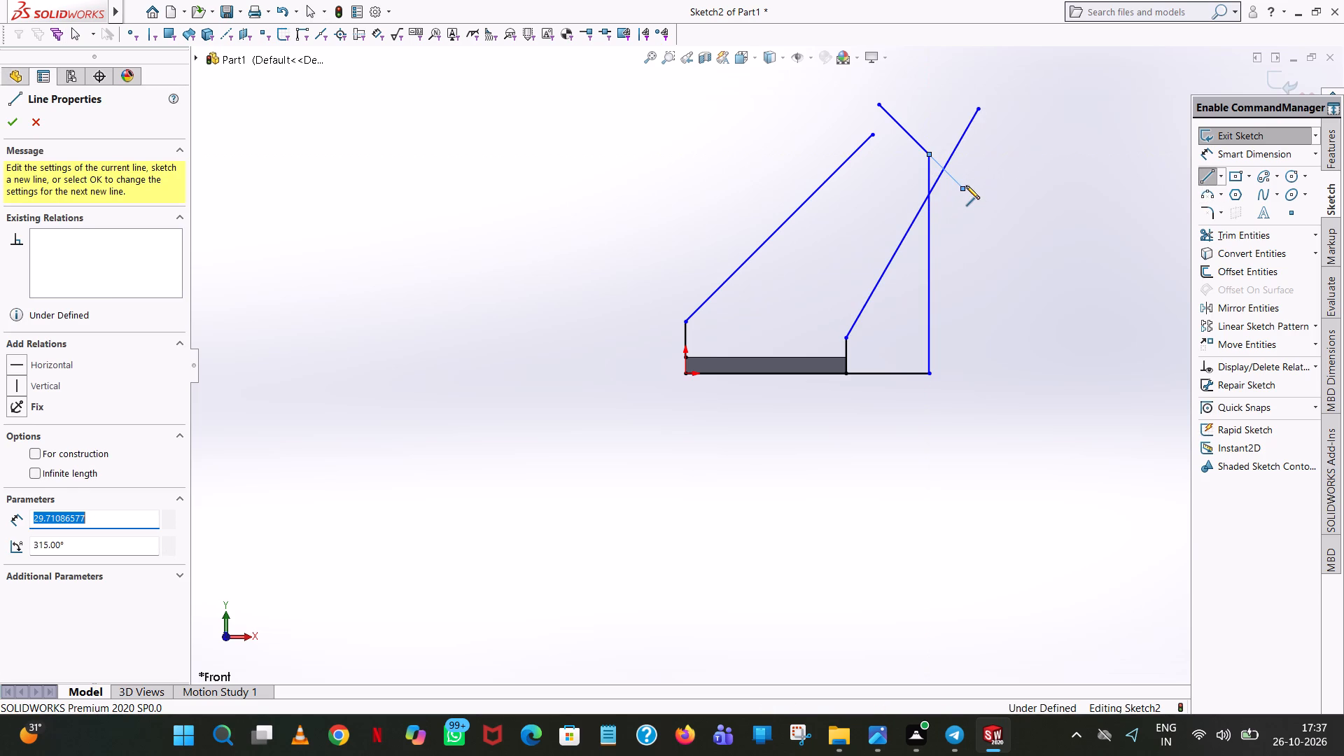
right_click(966, 185)
click(1030, 199)
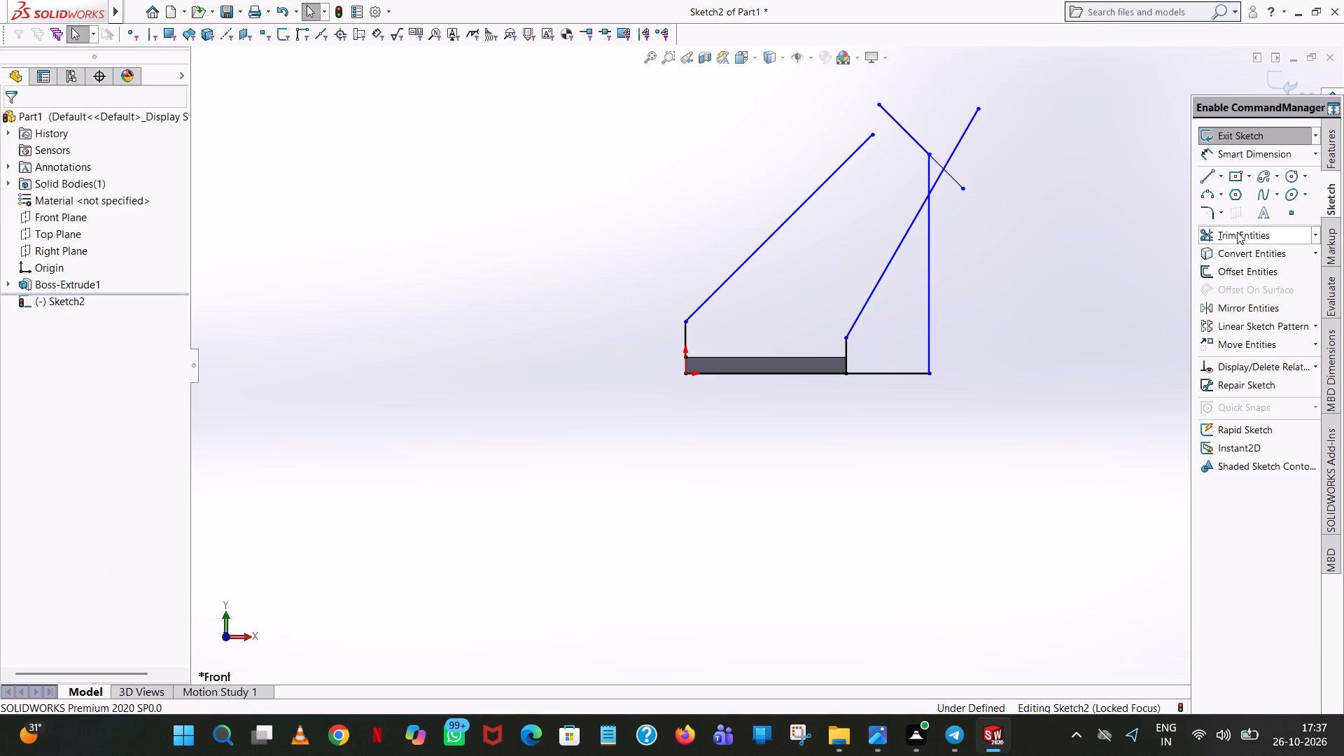
Trim away the 315° line's overhang past the 60° line, the whole 135 mm vertical line, and the horizontal line beyond the plate.
click(1233, 233)
click(957, 185)
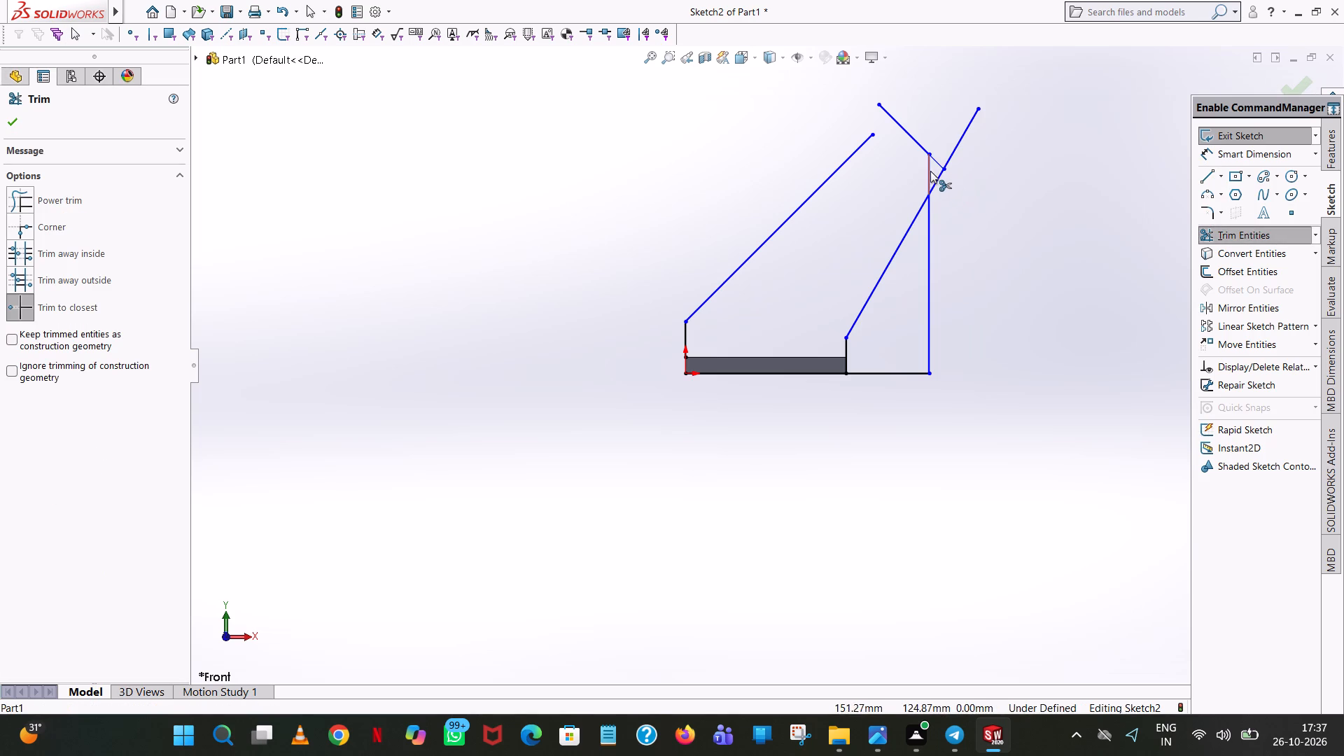
click(930, 171)
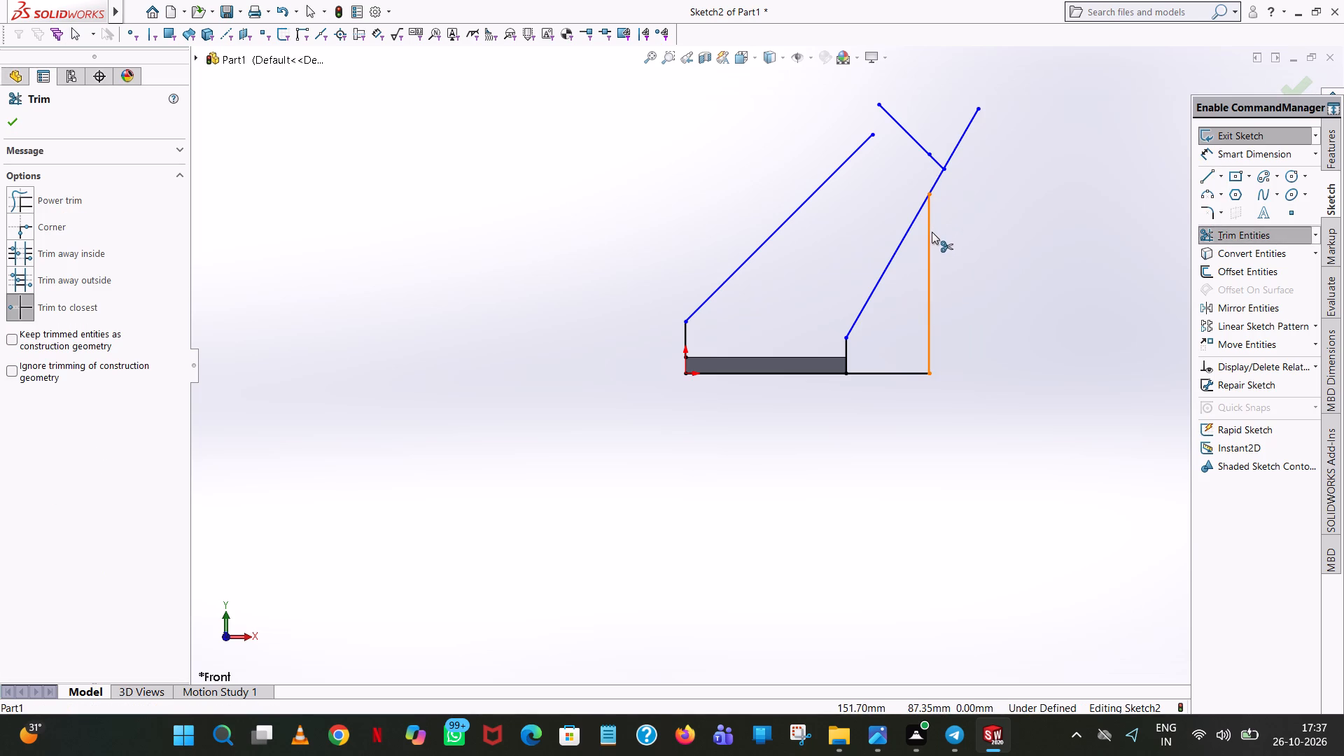
click(932, 232)
click(915, 372)
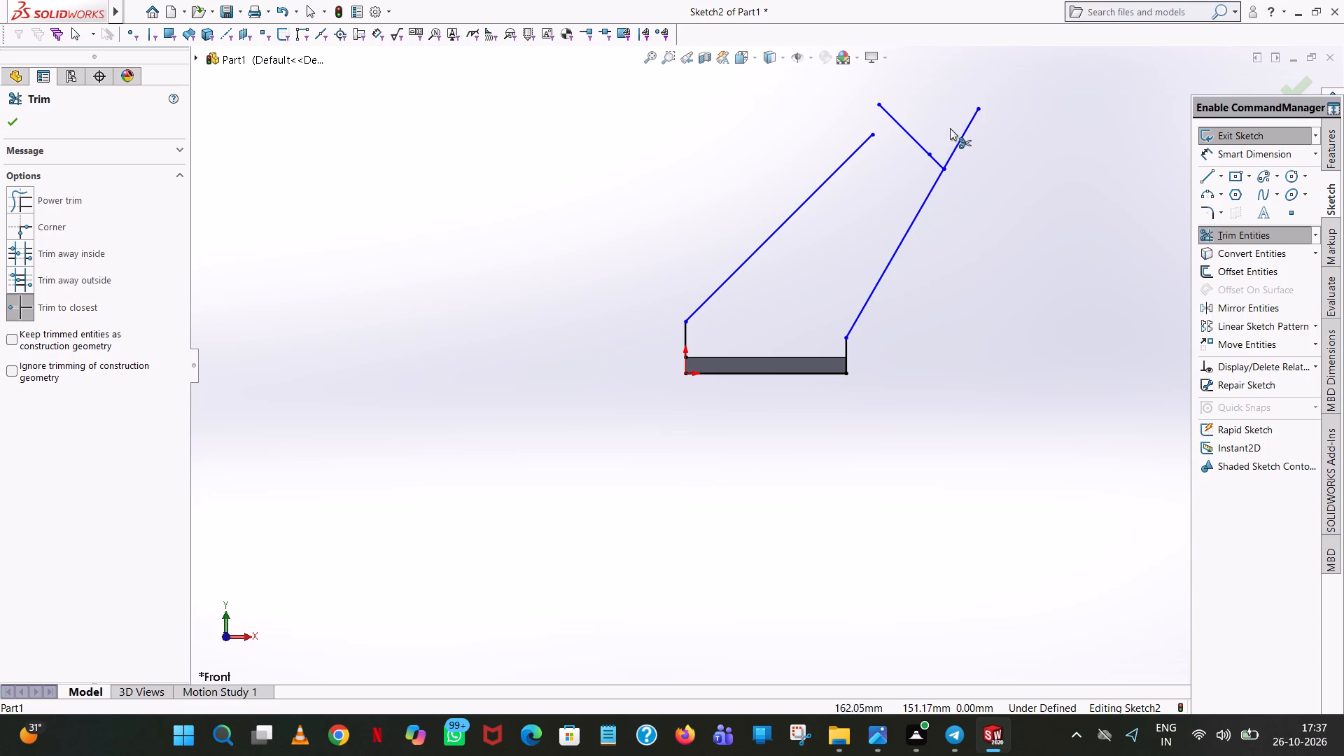
Extend the upper end of the 45° line to meet the 135° line.
click(1316, 237)
click(1250, 251)
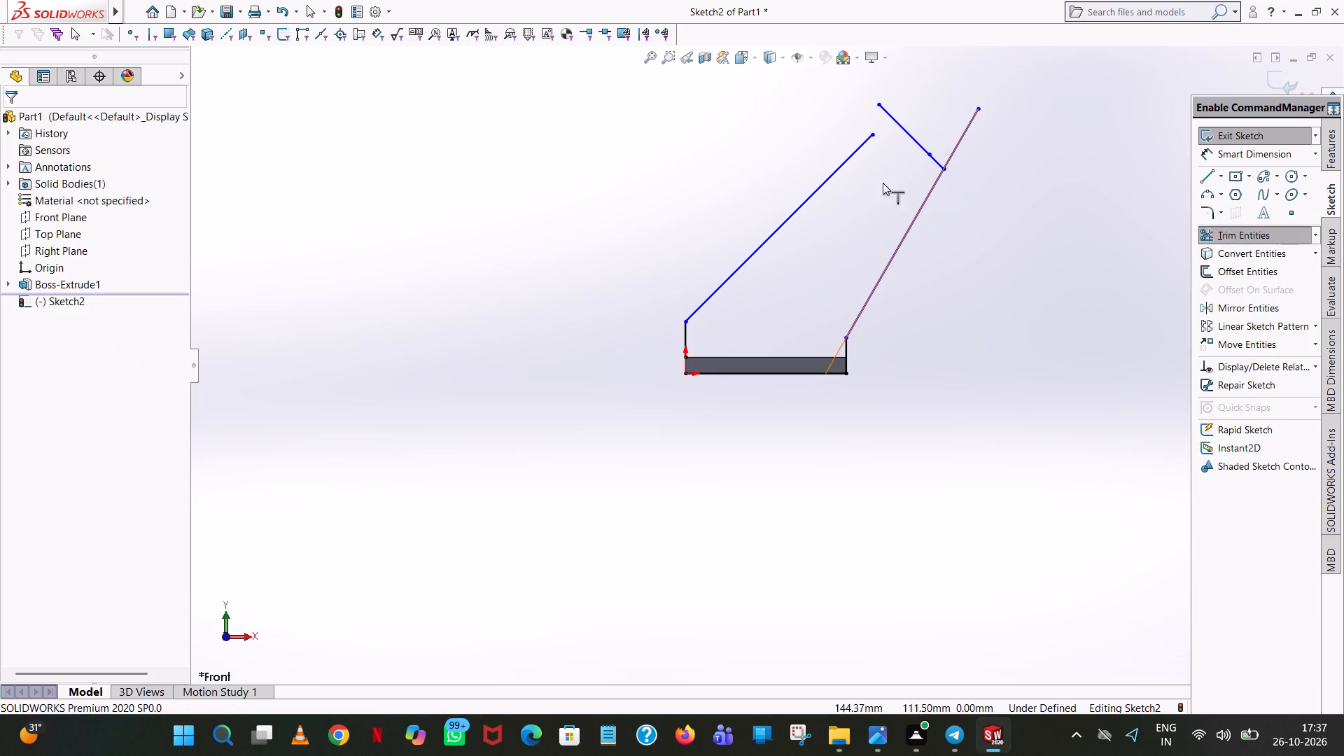
click(848, 157)
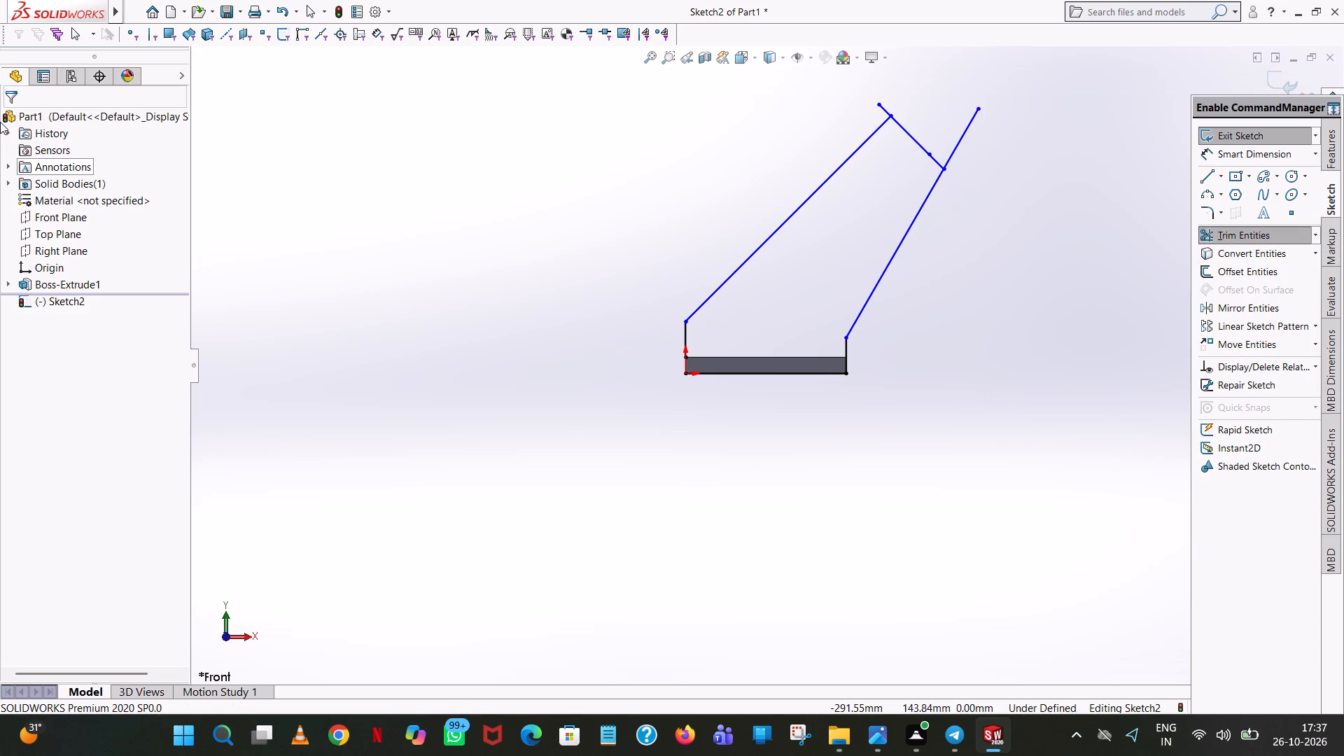
Trim away the 135° line's overhang past the 45° line and the 60° line's overhang past the 315° line.
click(1315, 233)
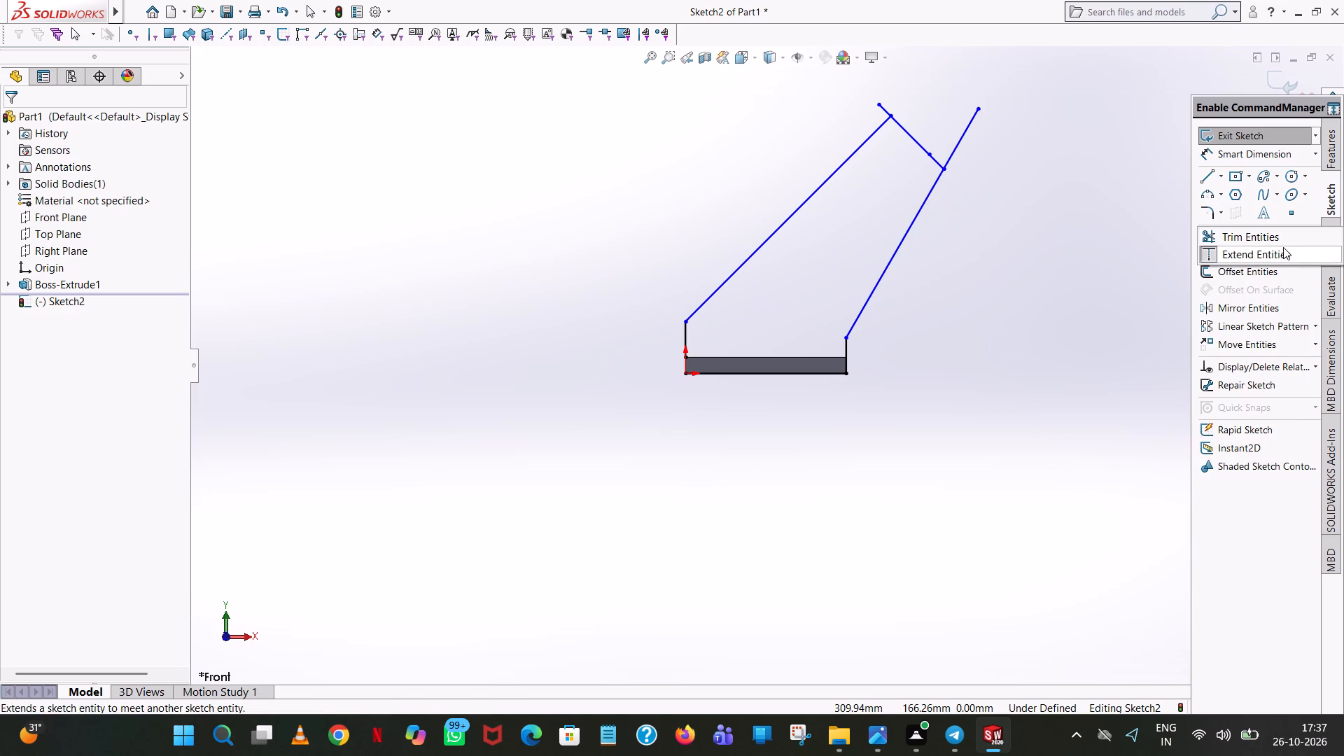
click(1282, 239)
click(881, 106)
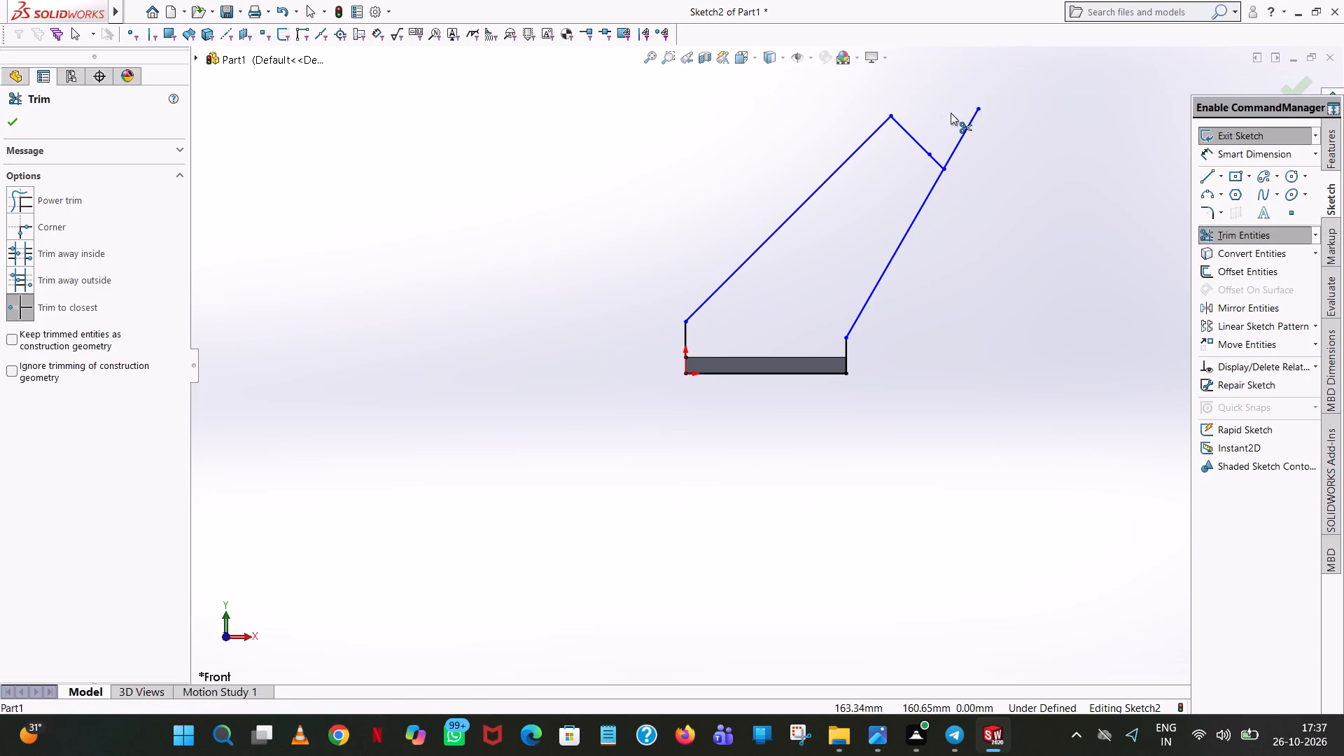
click(968, 129)
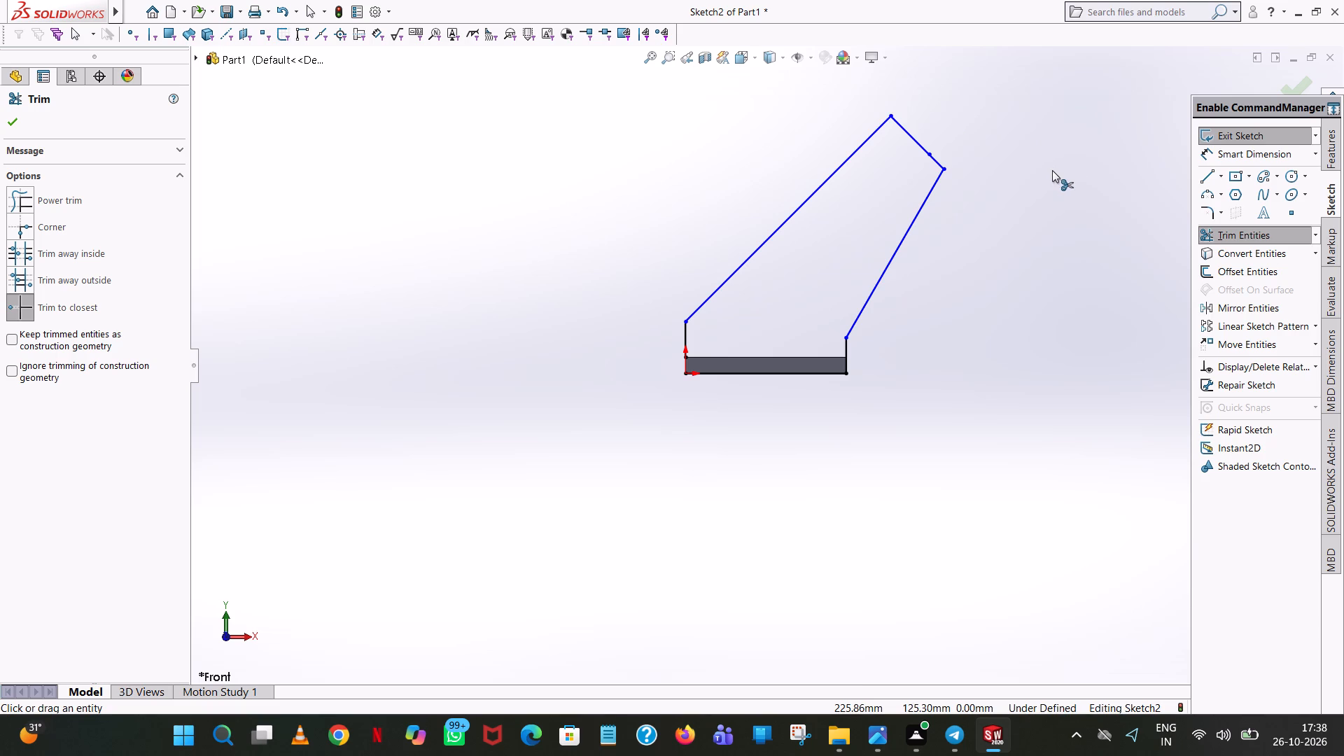
click(18, 120)
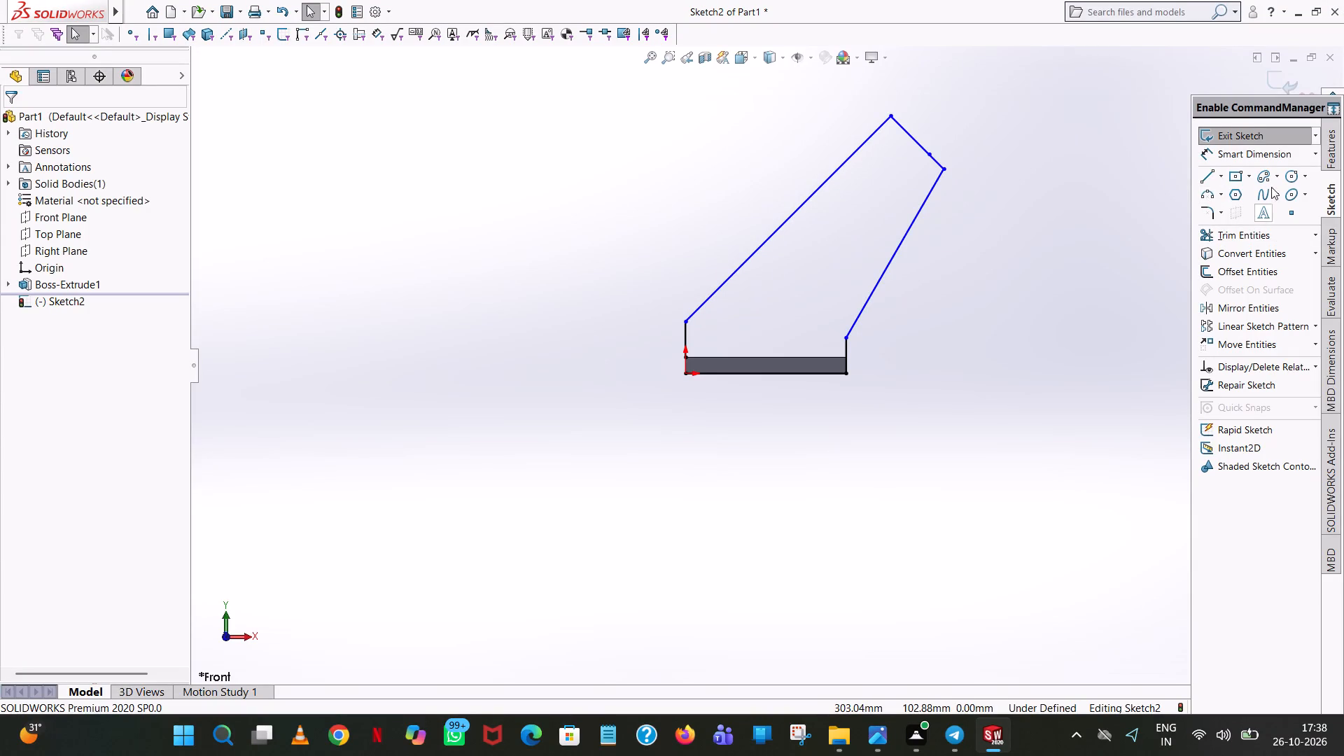
Sketch a 150 mm horizontal line from the origin along the plate's bottom edge, extending beyond the plate.
click(1210, 178)
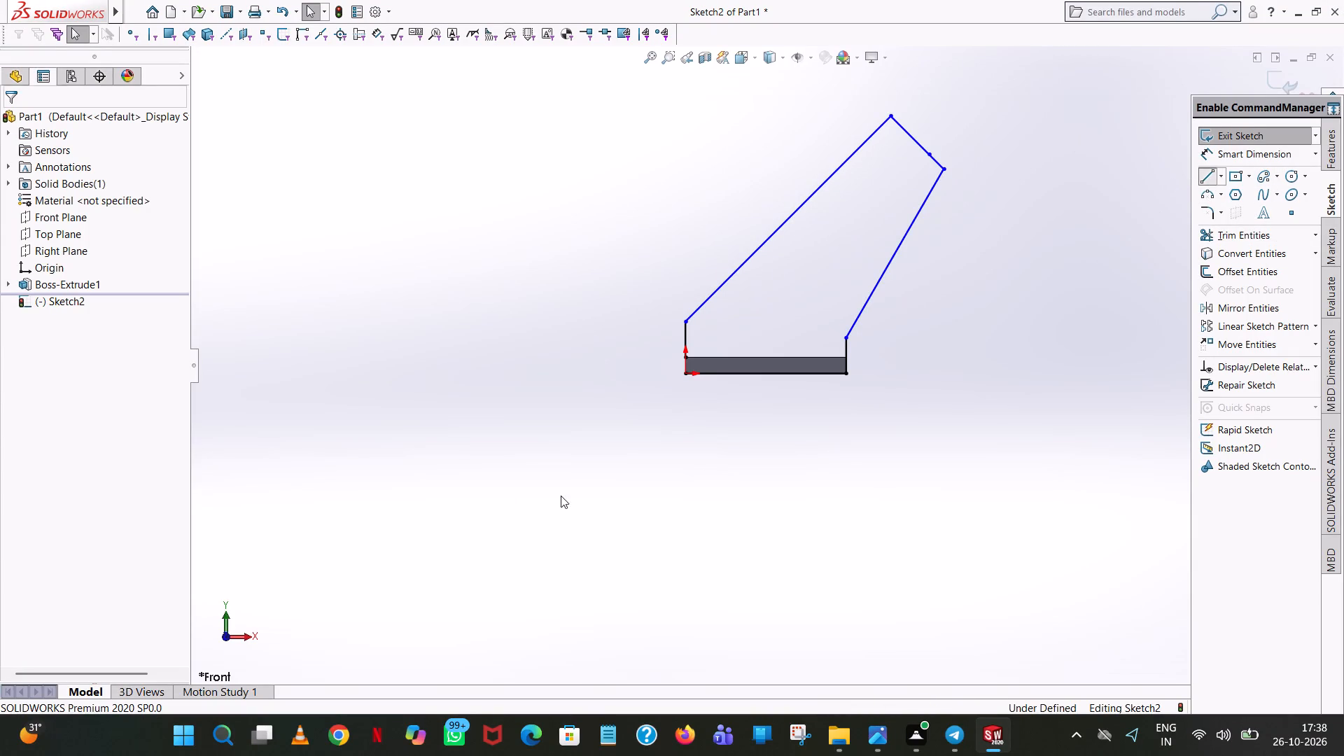
click(685, 374)
click(915, 371)
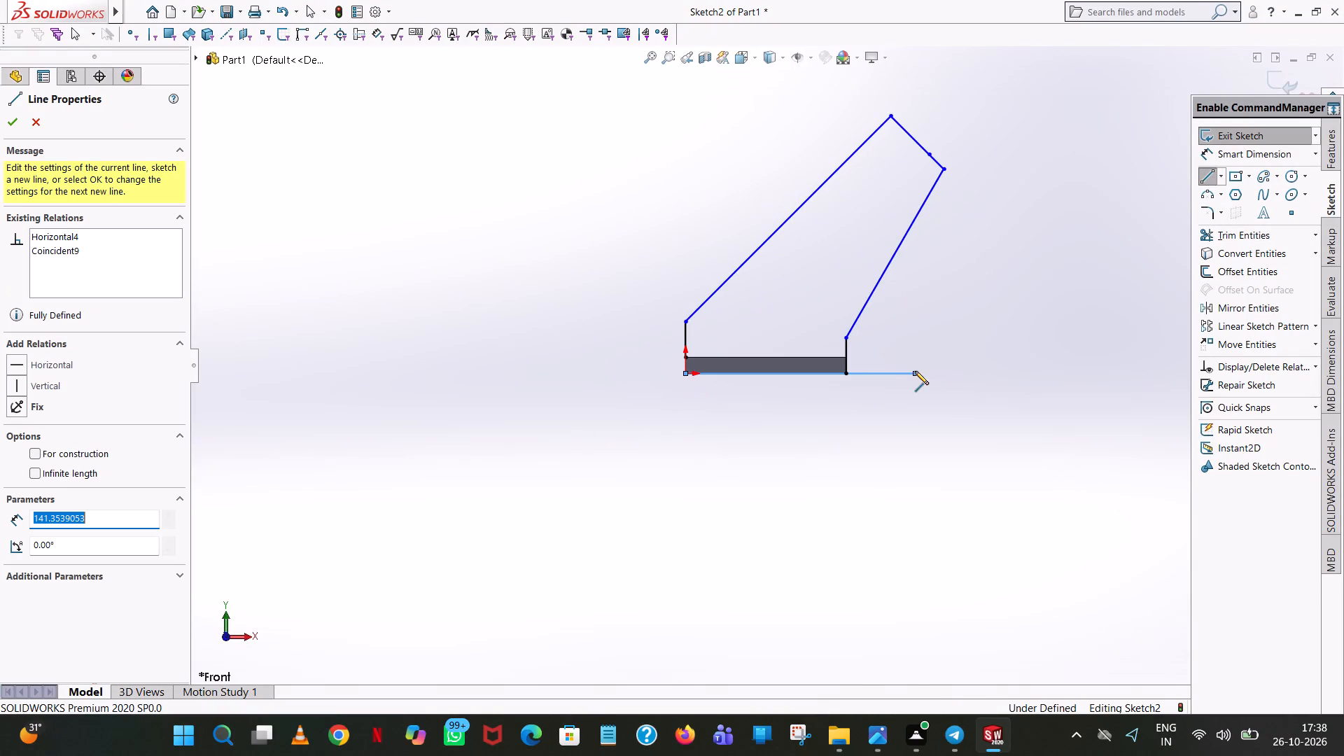
text(150)
key(Return)
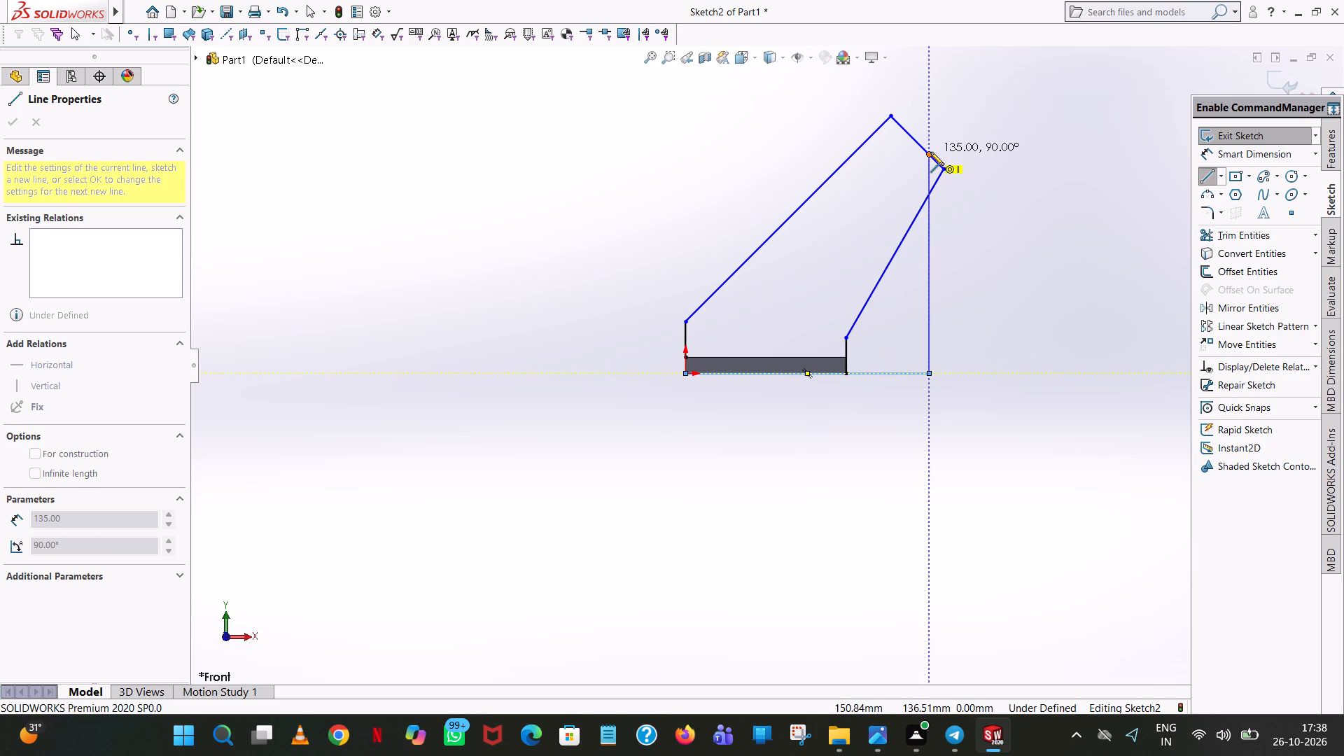
right_click(990, 145)
click(1029, 154)
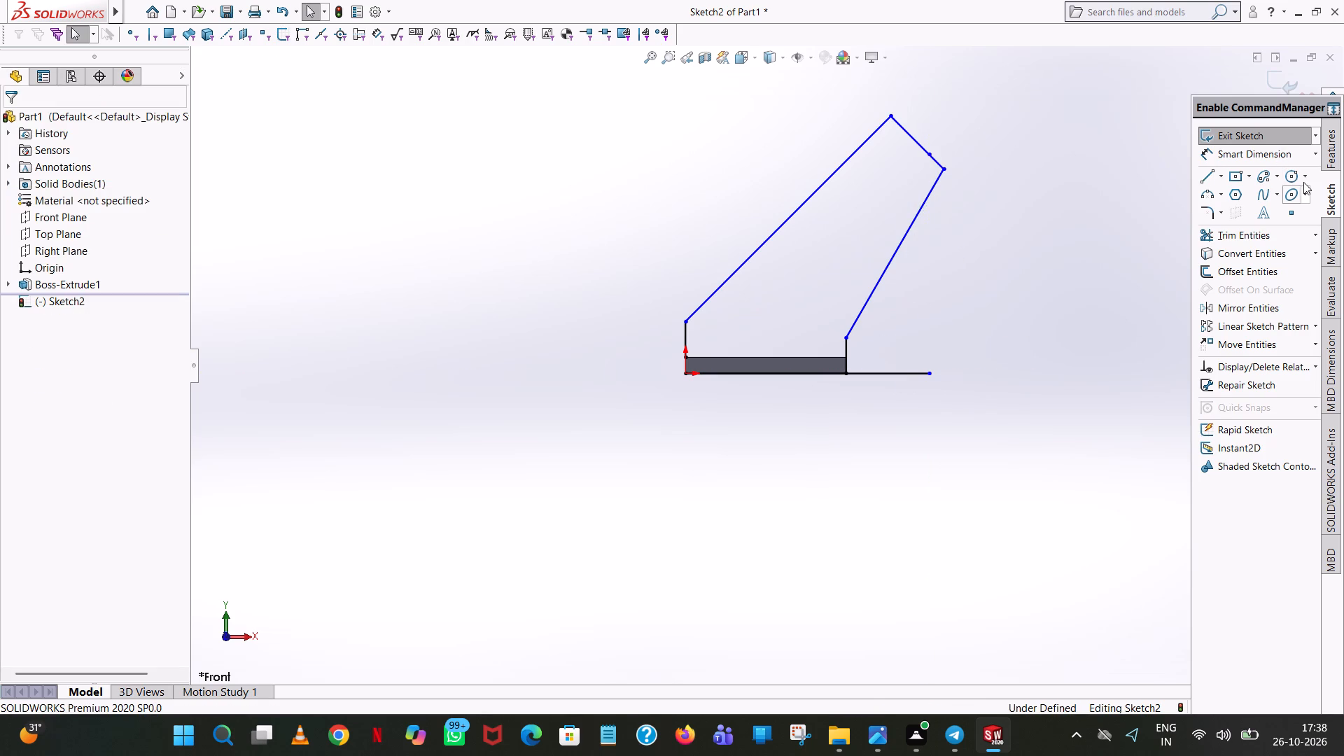
Start a circle centred on the point where the 135° and 315° lines meet on the profile's slanted top edge.
click(1291, 176)
click(930, 153)
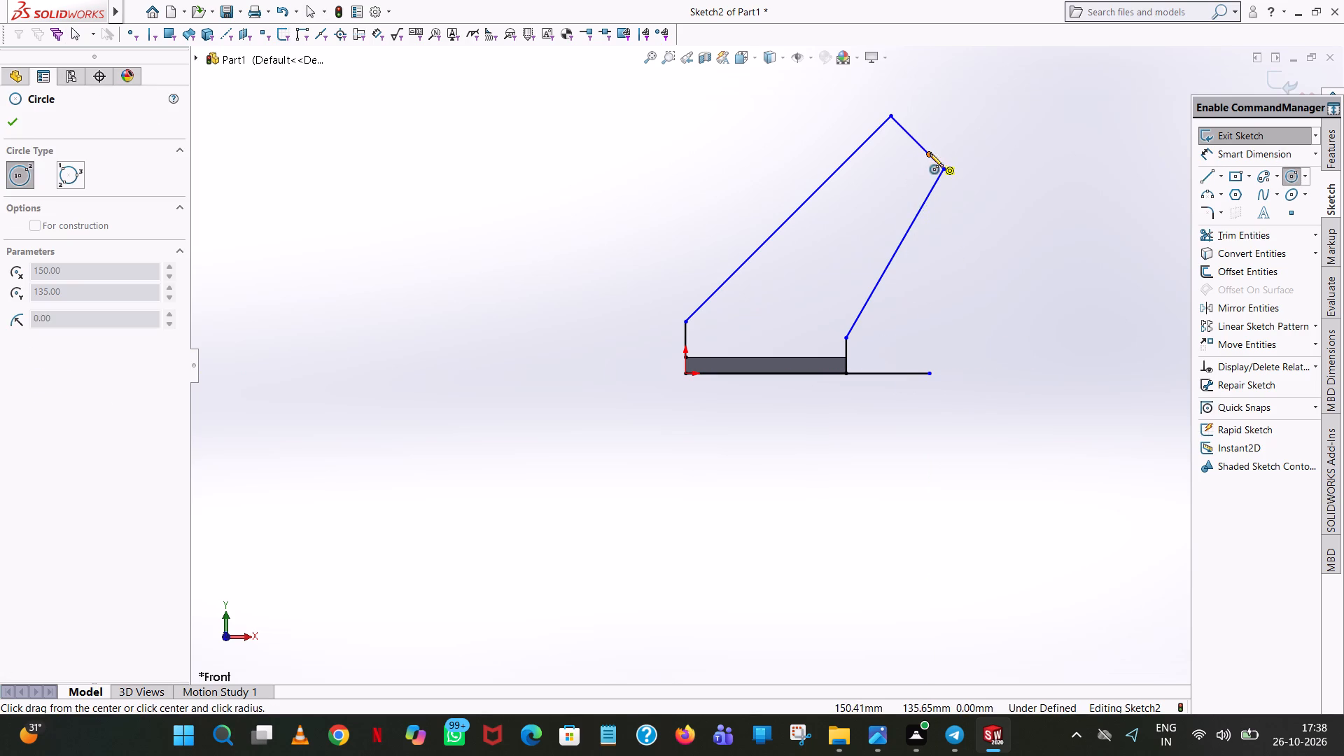
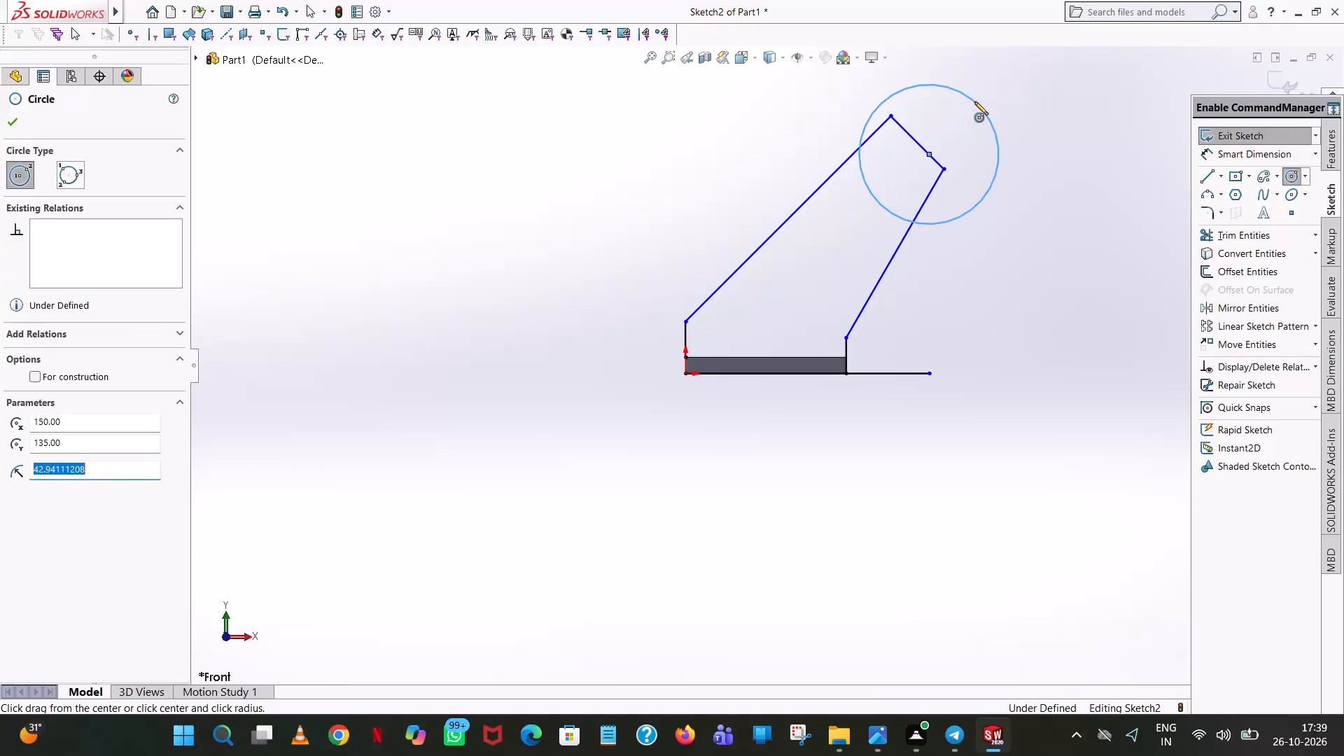
Set the circle's radius to 46/2, i.e. 23 mm, and finish the circle.
text(46/2)
key(Return)
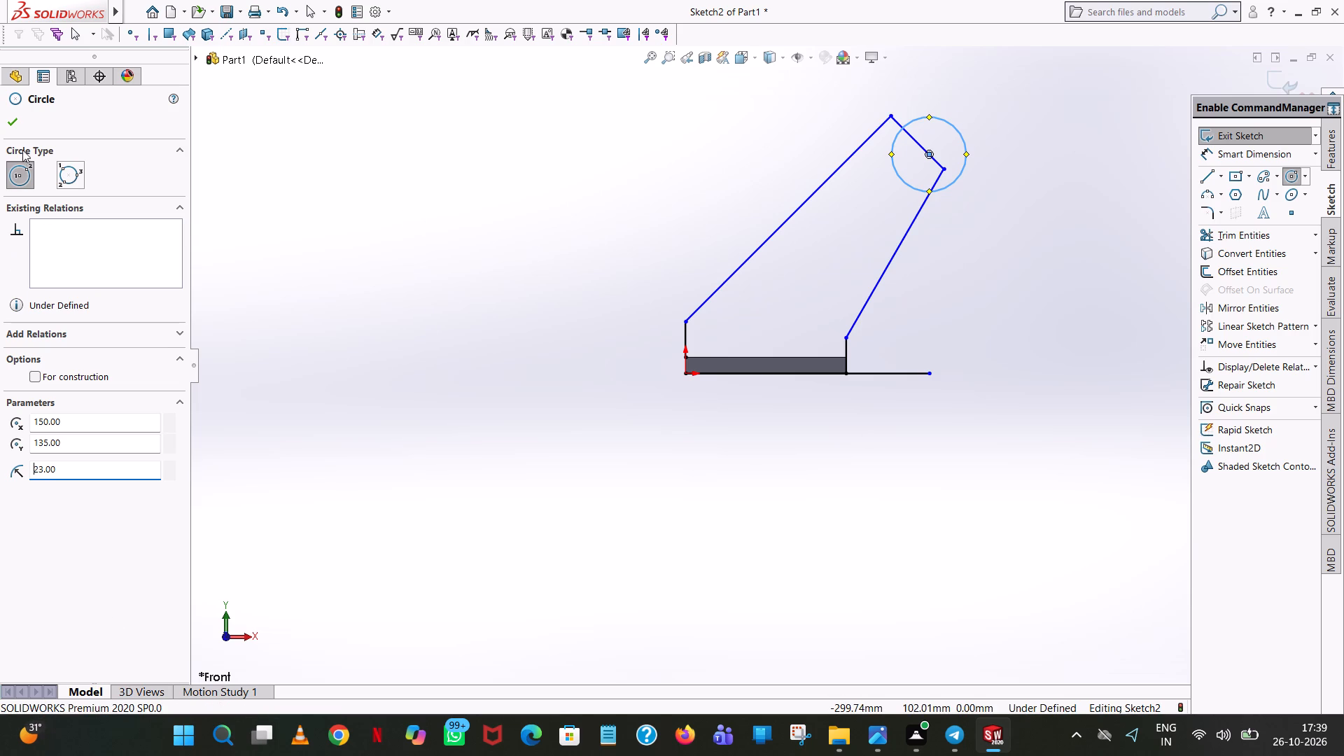
click(12, 118)
click(566, 236)
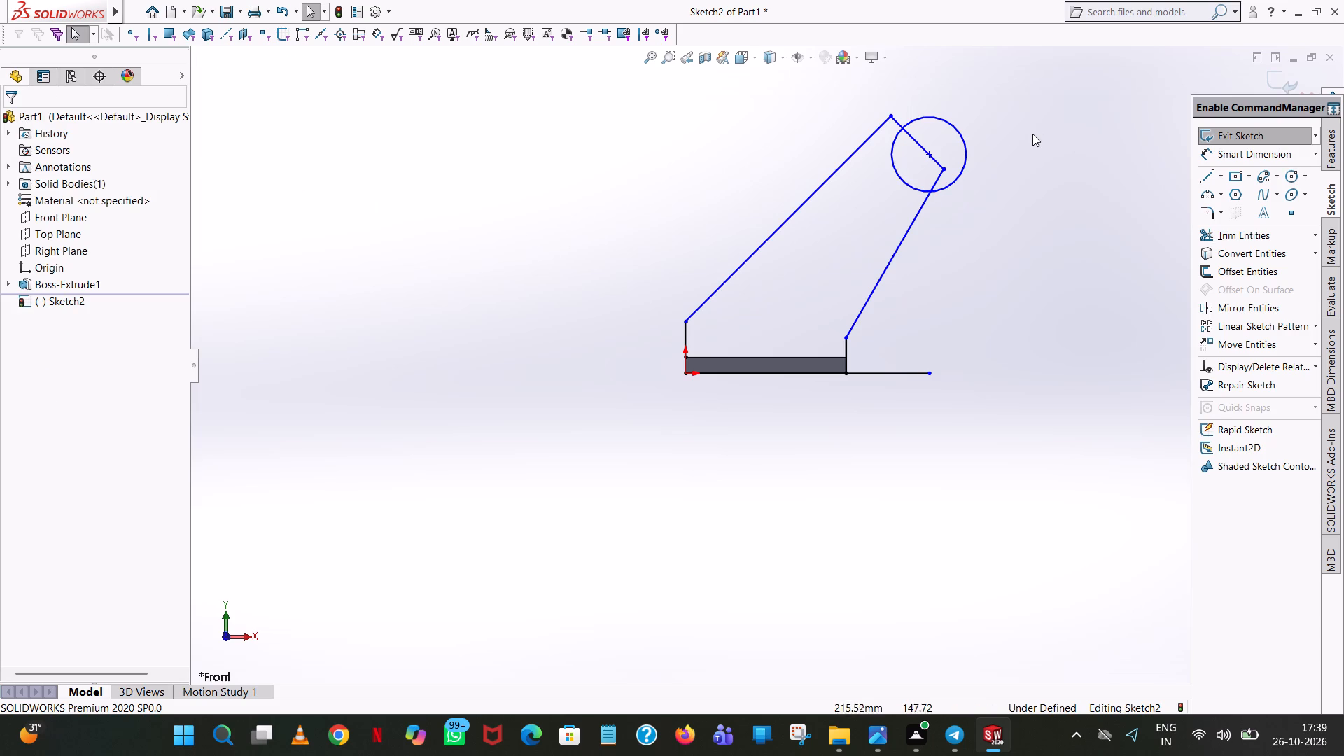
click(955, 129)
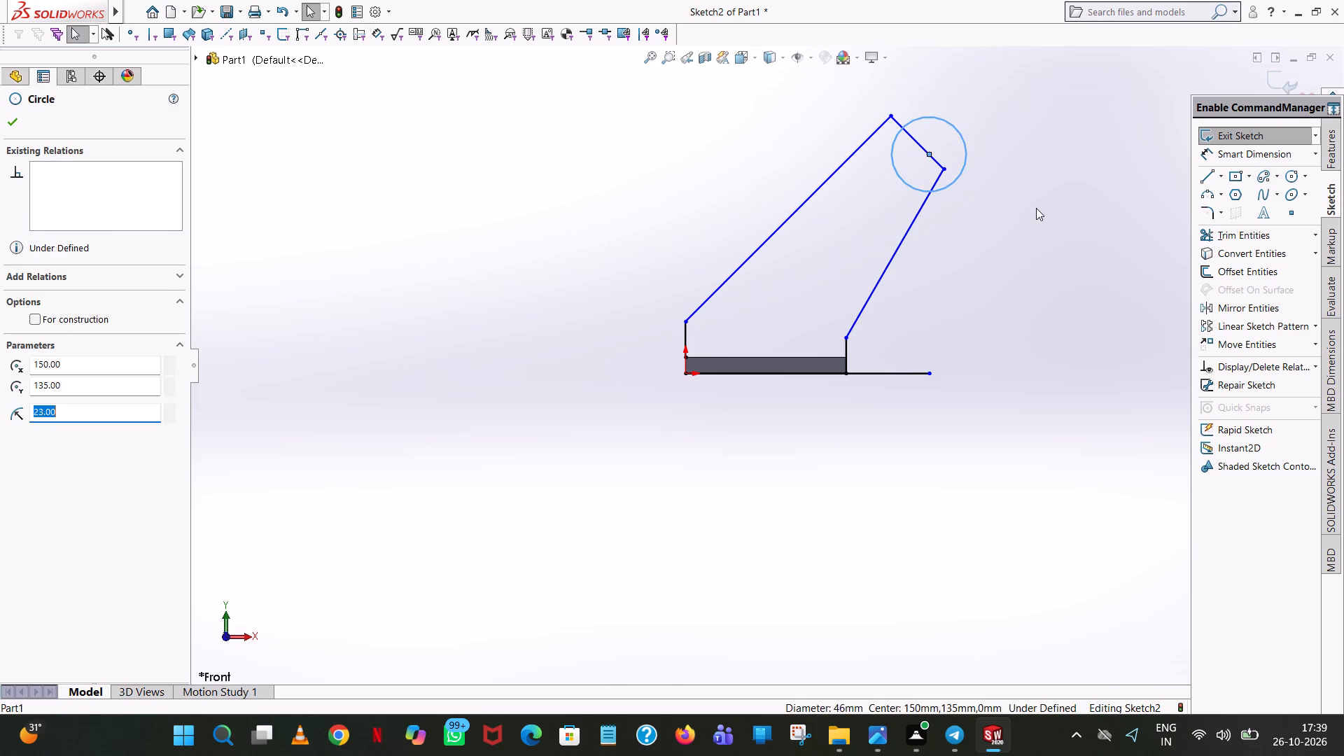
click(1036, 208)
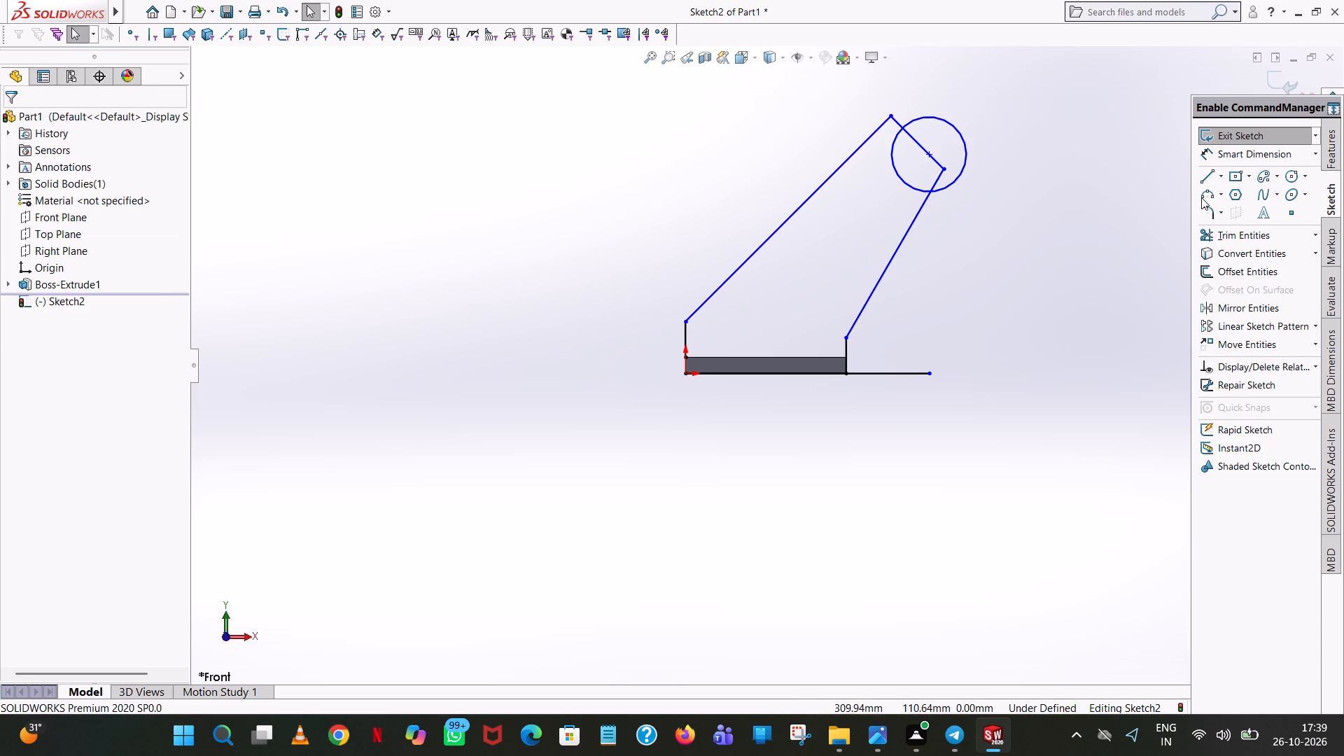
Trim away the 45° line and the part of the slanted top edge above the circle's centre.
click(1216, 229)
click(770, 238)
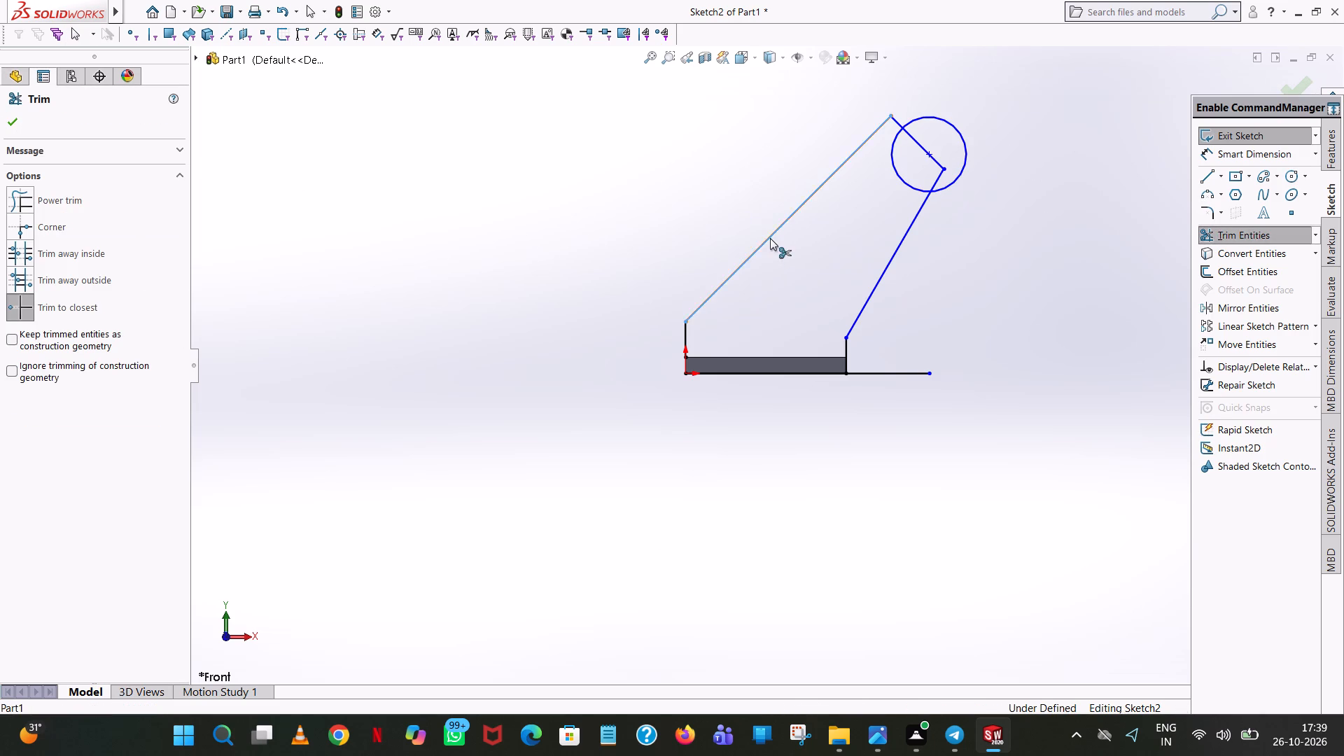
click(913, 142)
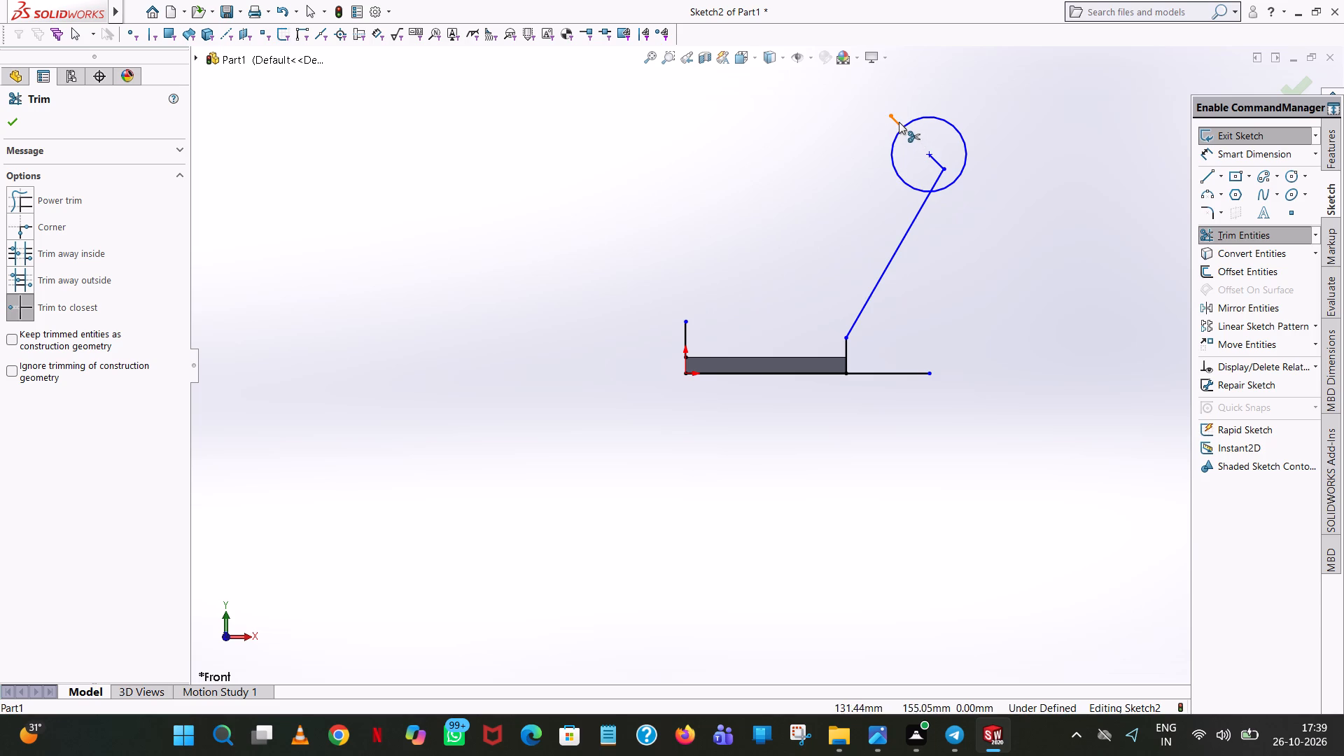
click(899, 121)
Sketch a line about 180.5 mm long from the top of the vertical line at the origin, tangent to the circle's upper left.
click(1202, 174)
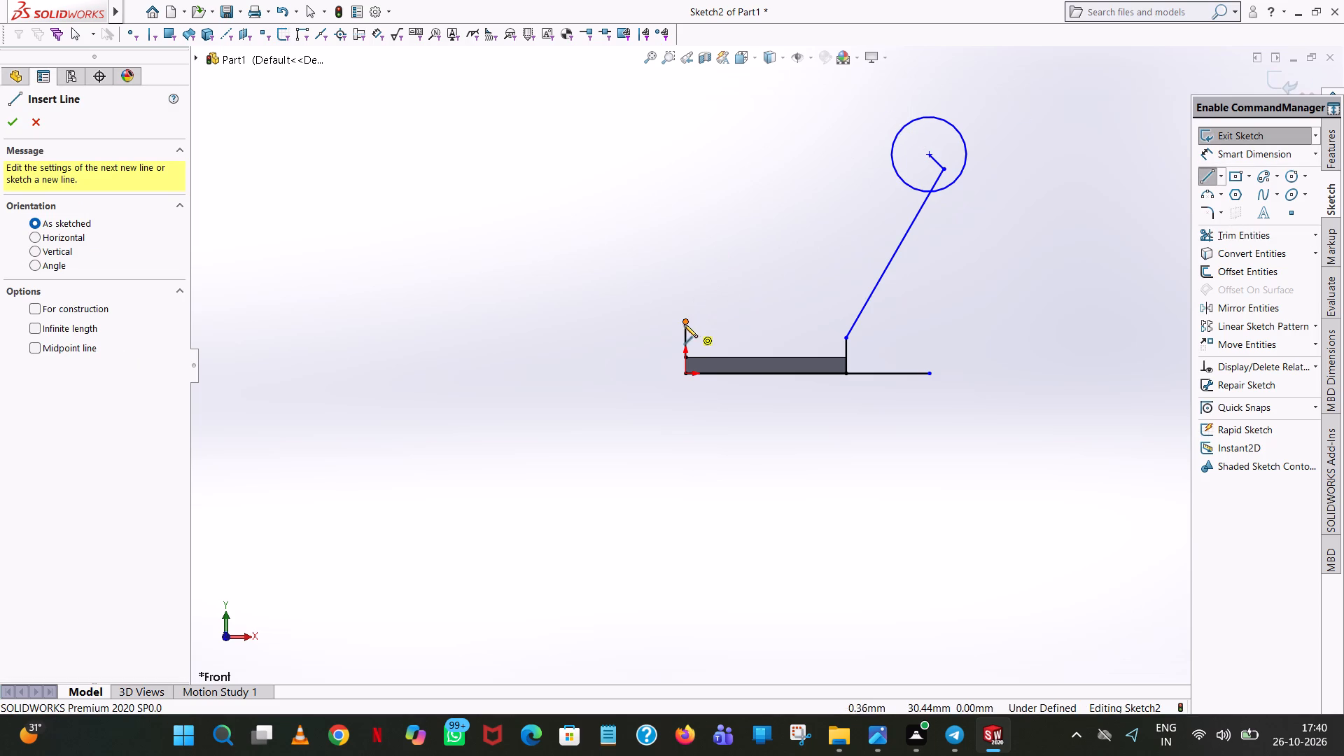
click(682, 323)
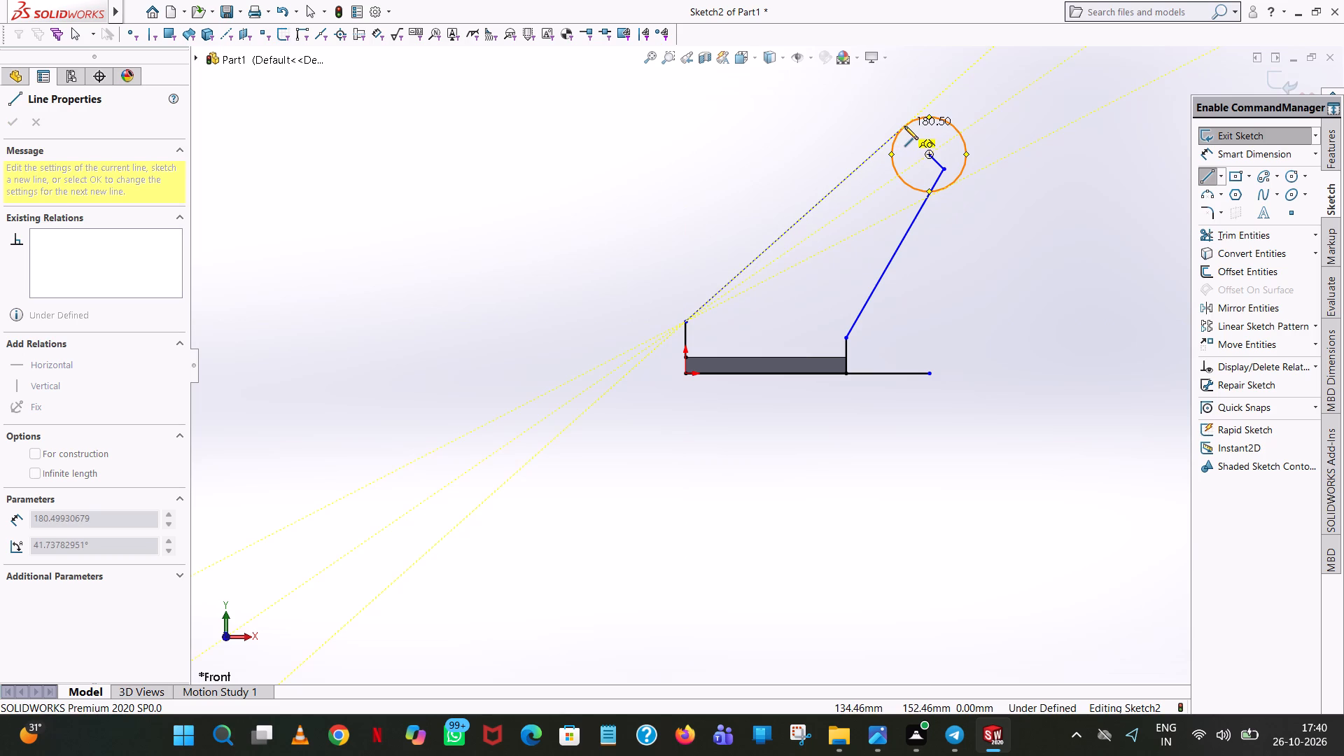
click(904, 126)
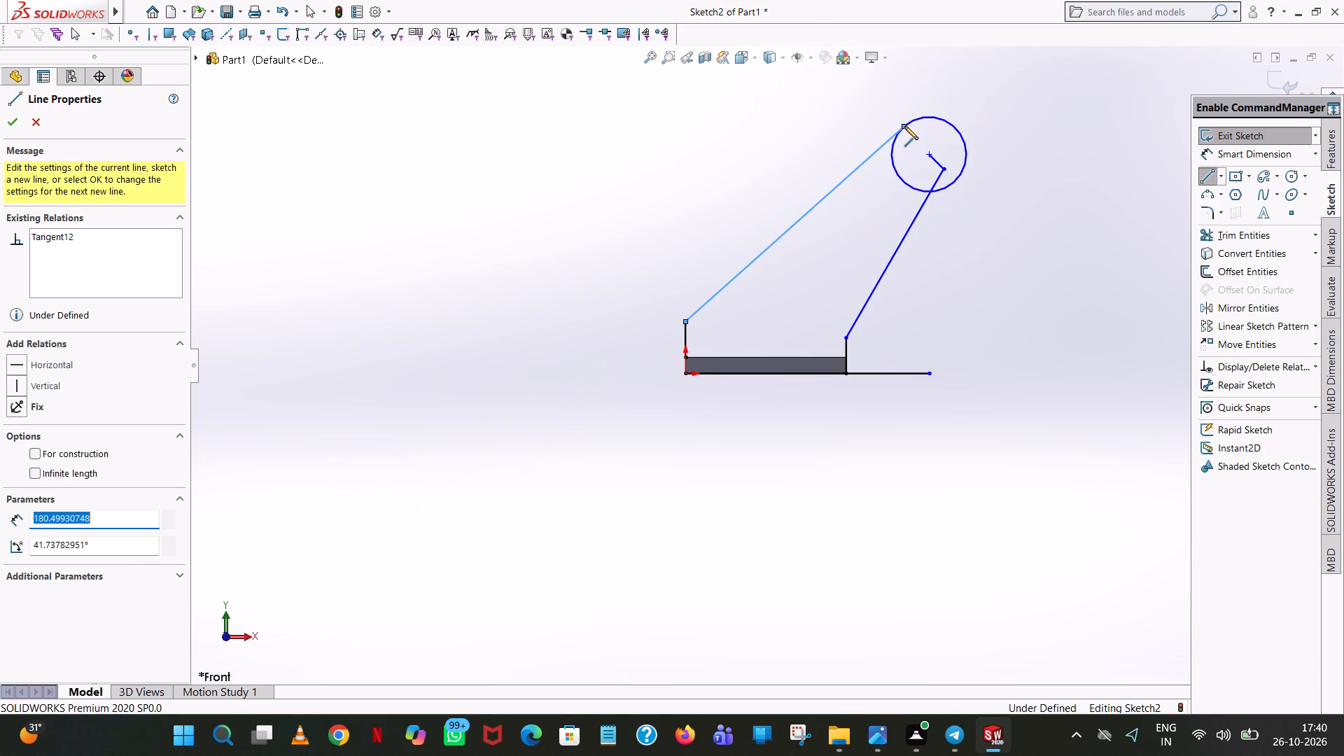
right_click(904, 126)
click(925, 137)
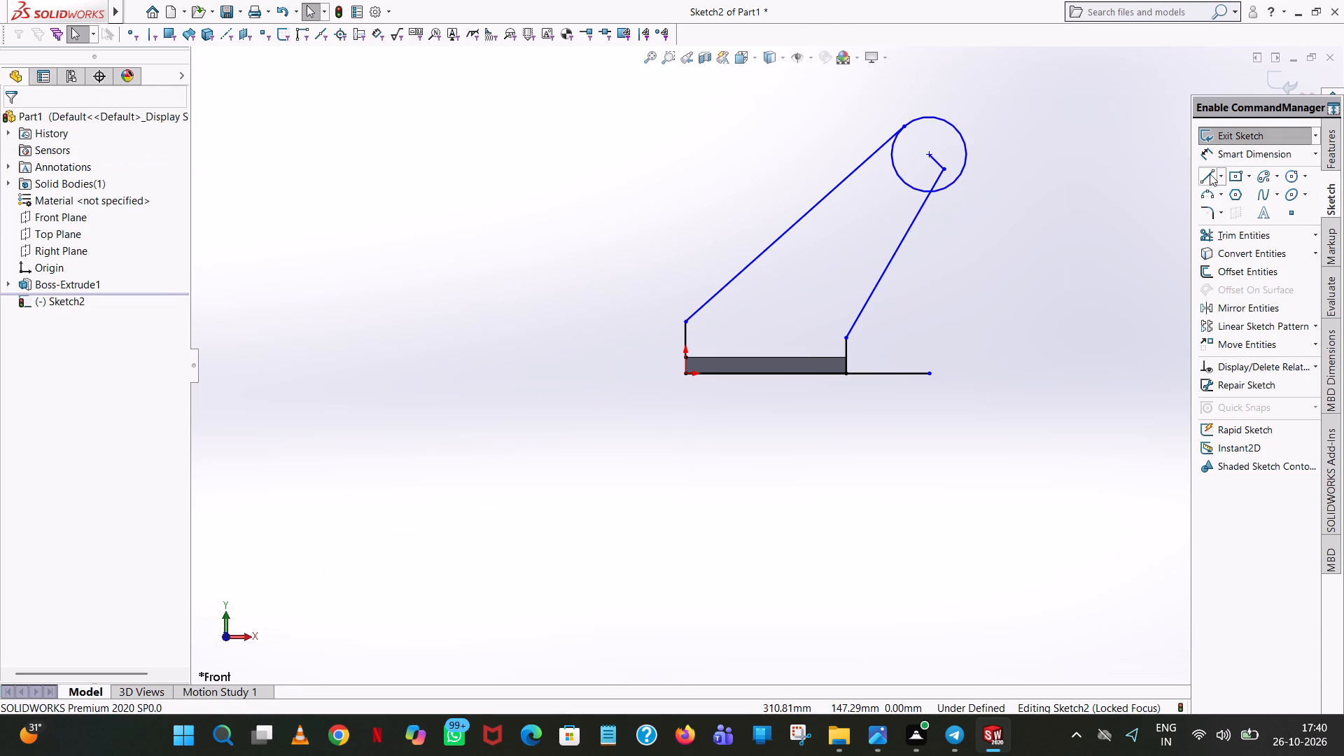
Trim away the short line segments inside the circle and the 60° line below it.
click(1215, 232)
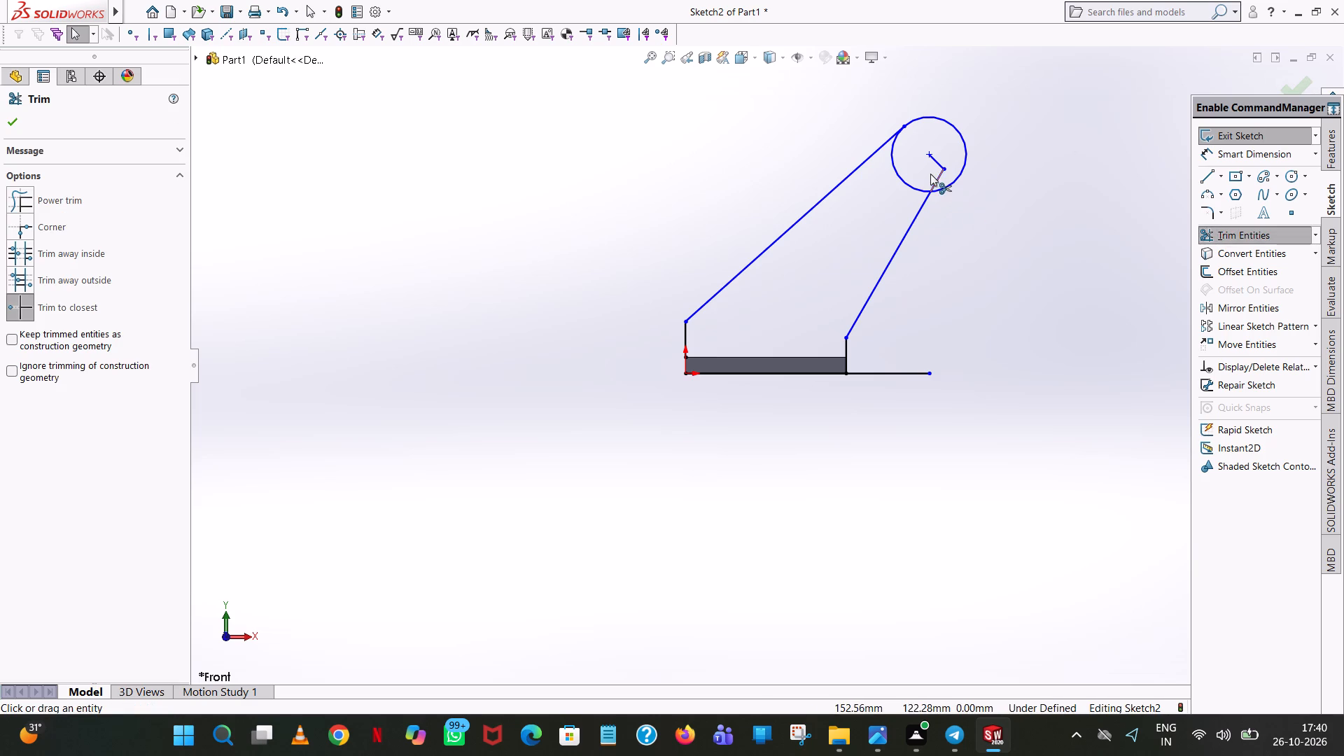
click(932, 157)
click(939, 174)
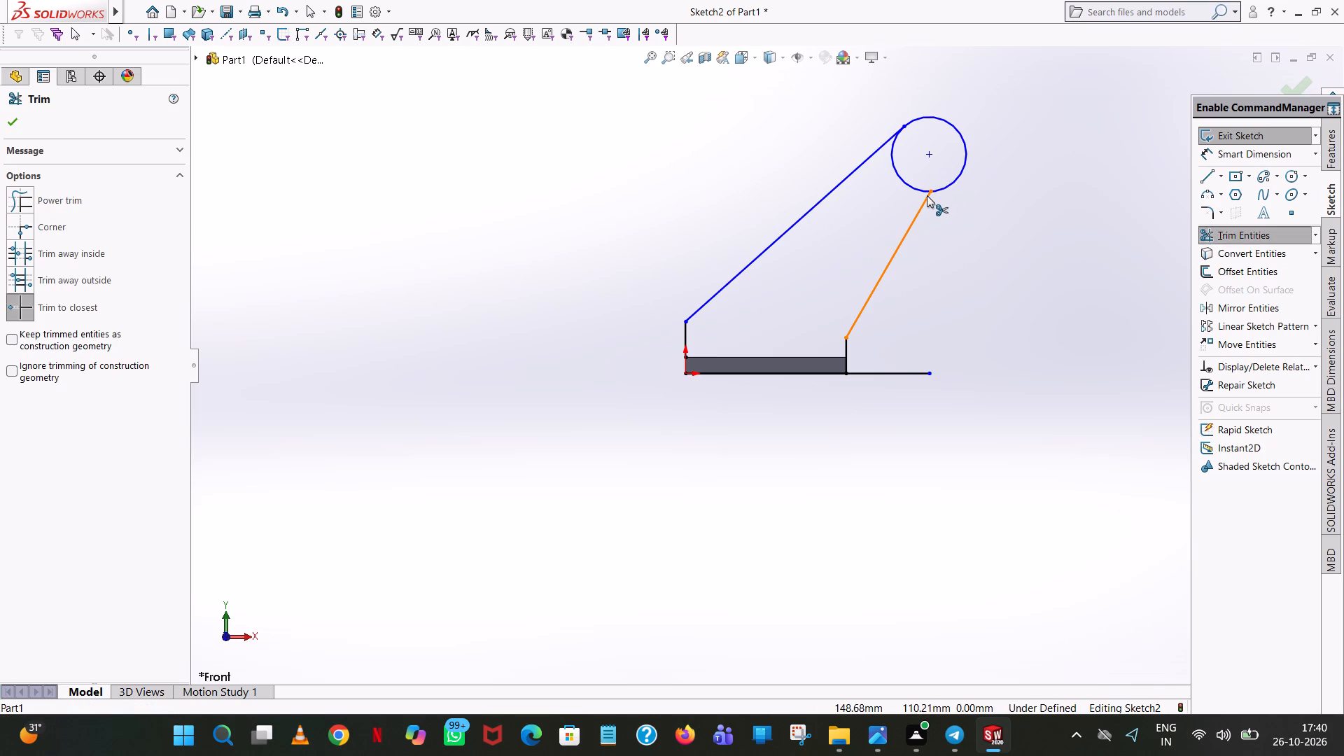
click(927, 195)
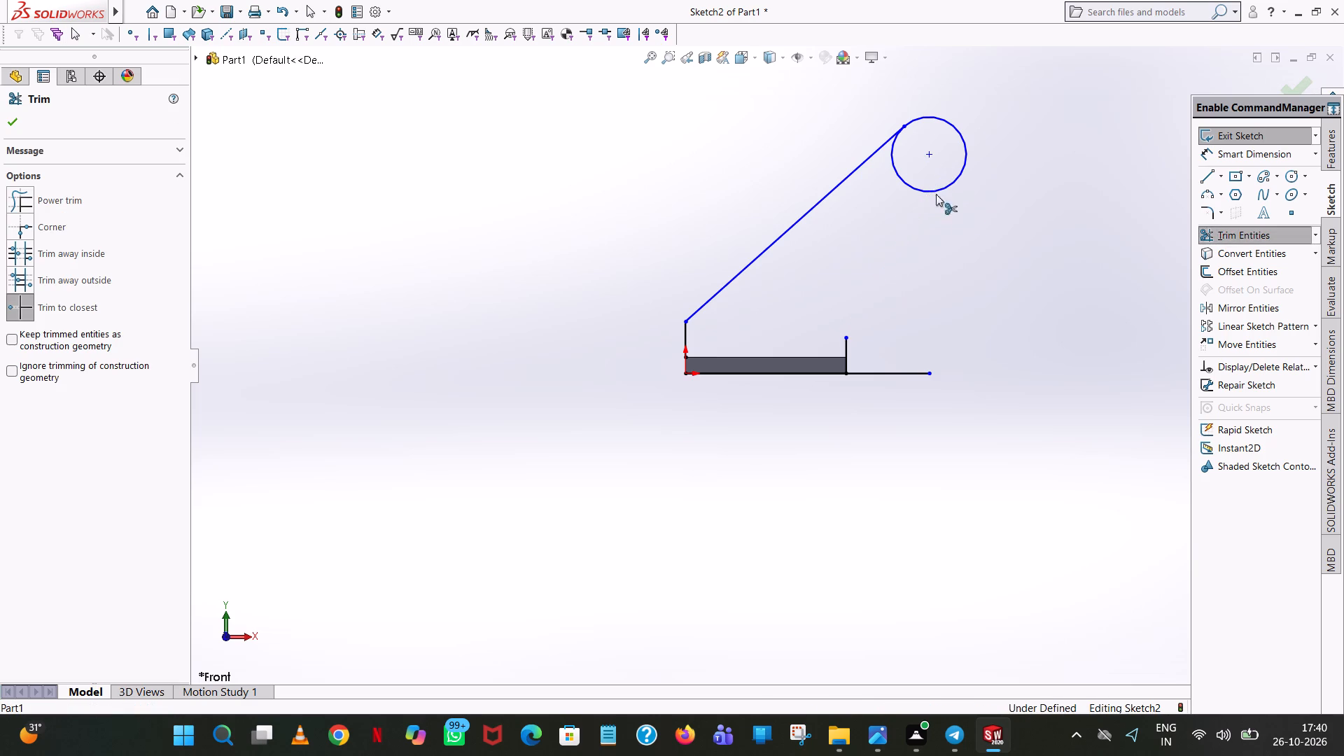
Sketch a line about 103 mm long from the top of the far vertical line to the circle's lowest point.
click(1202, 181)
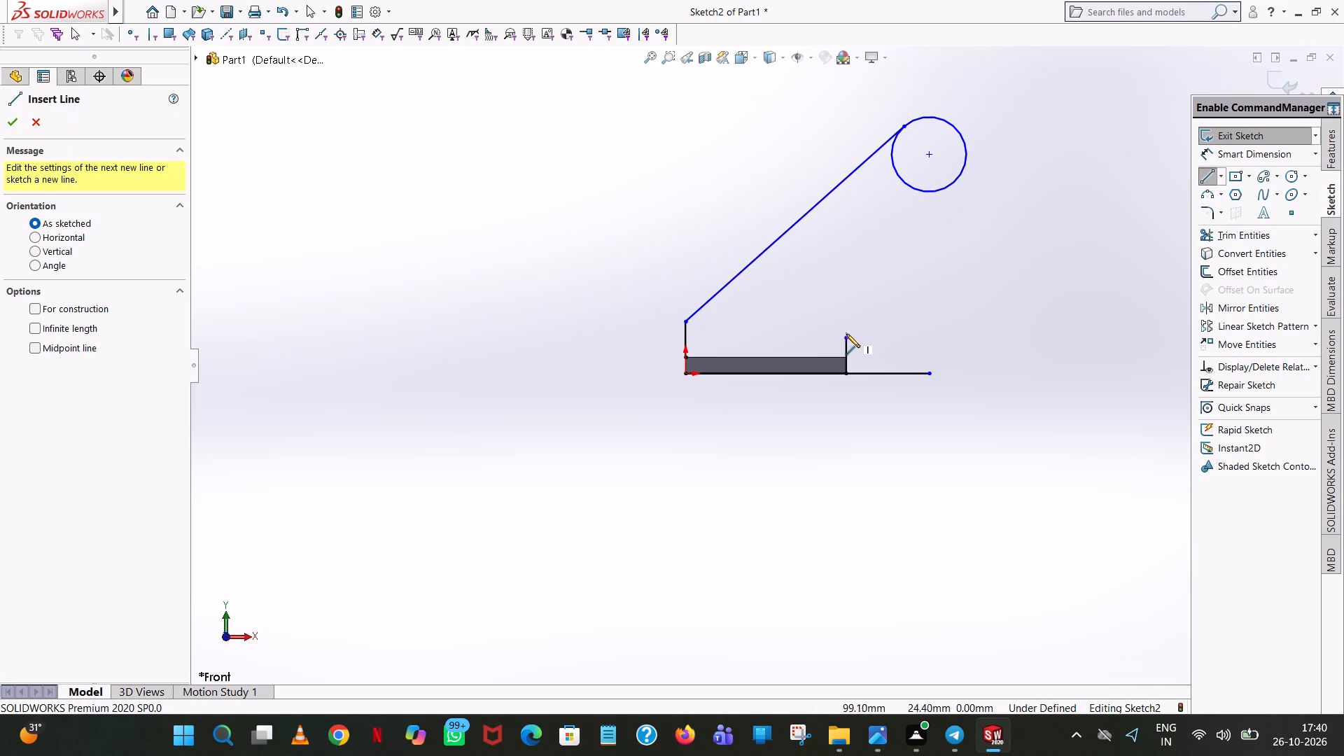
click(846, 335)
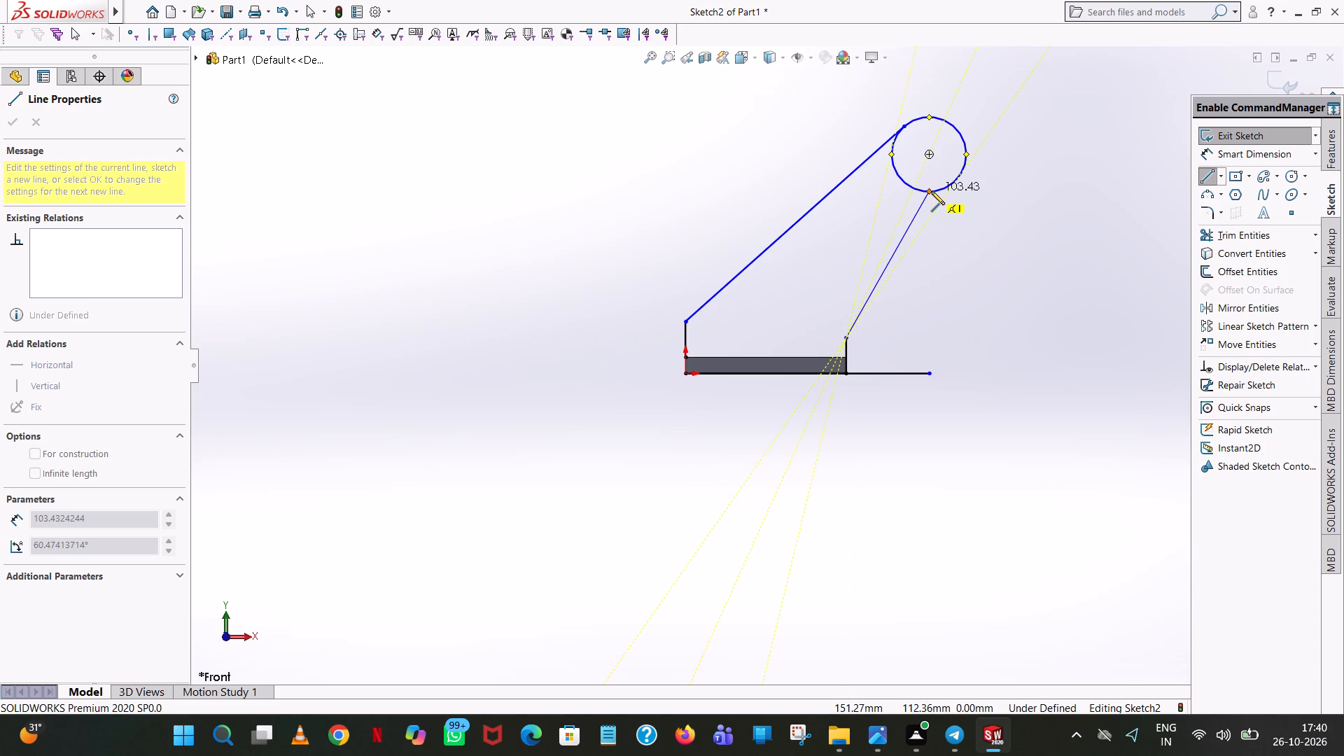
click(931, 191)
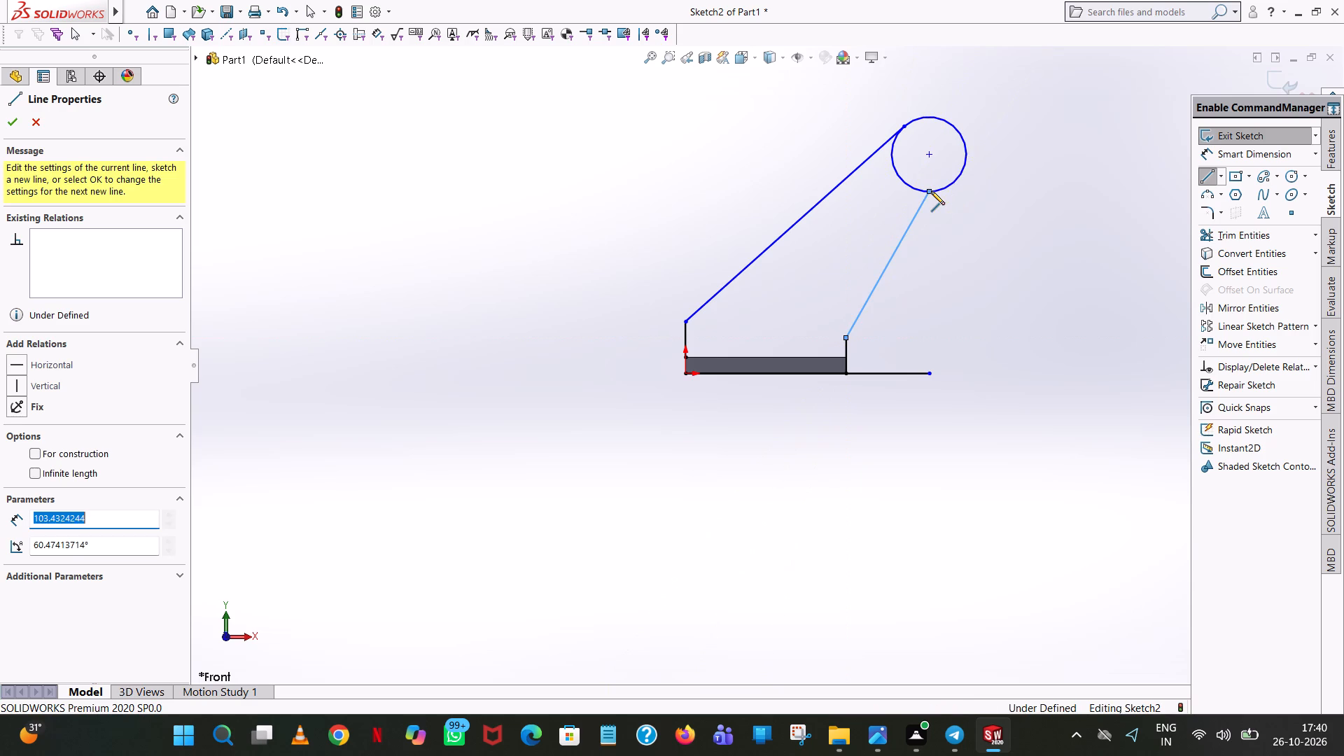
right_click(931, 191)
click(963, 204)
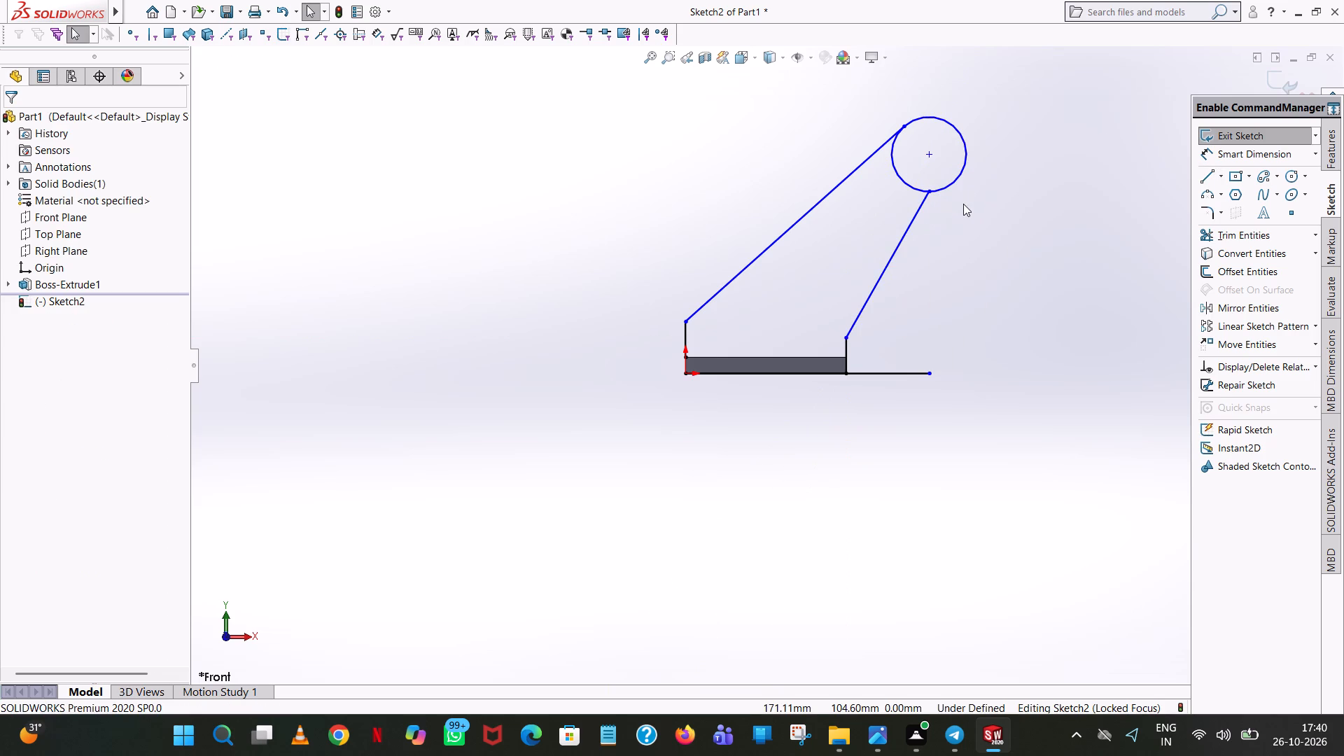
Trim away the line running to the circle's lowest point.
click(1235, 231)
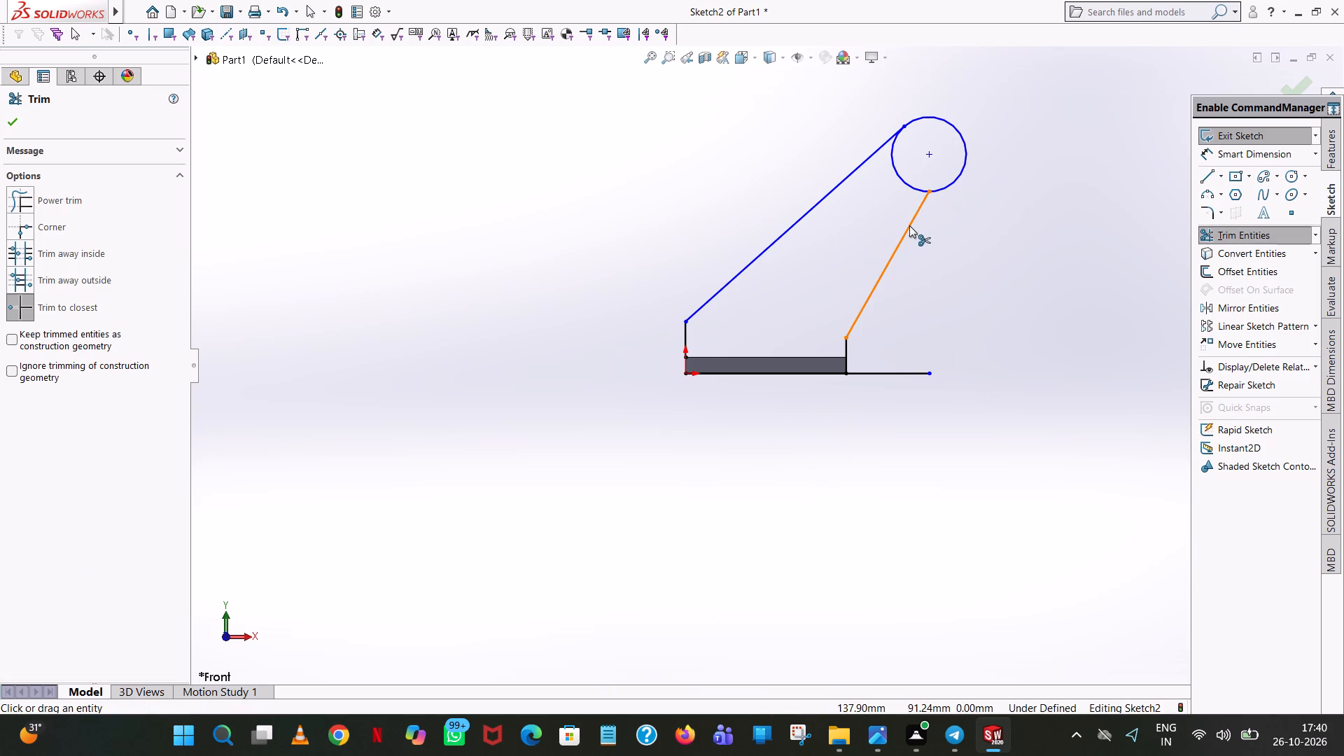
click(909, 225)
Sketch a line about 122 mm long at about 55° from the top of the far vertical line, tangent to the circle's lower right.
click(1207, 171)
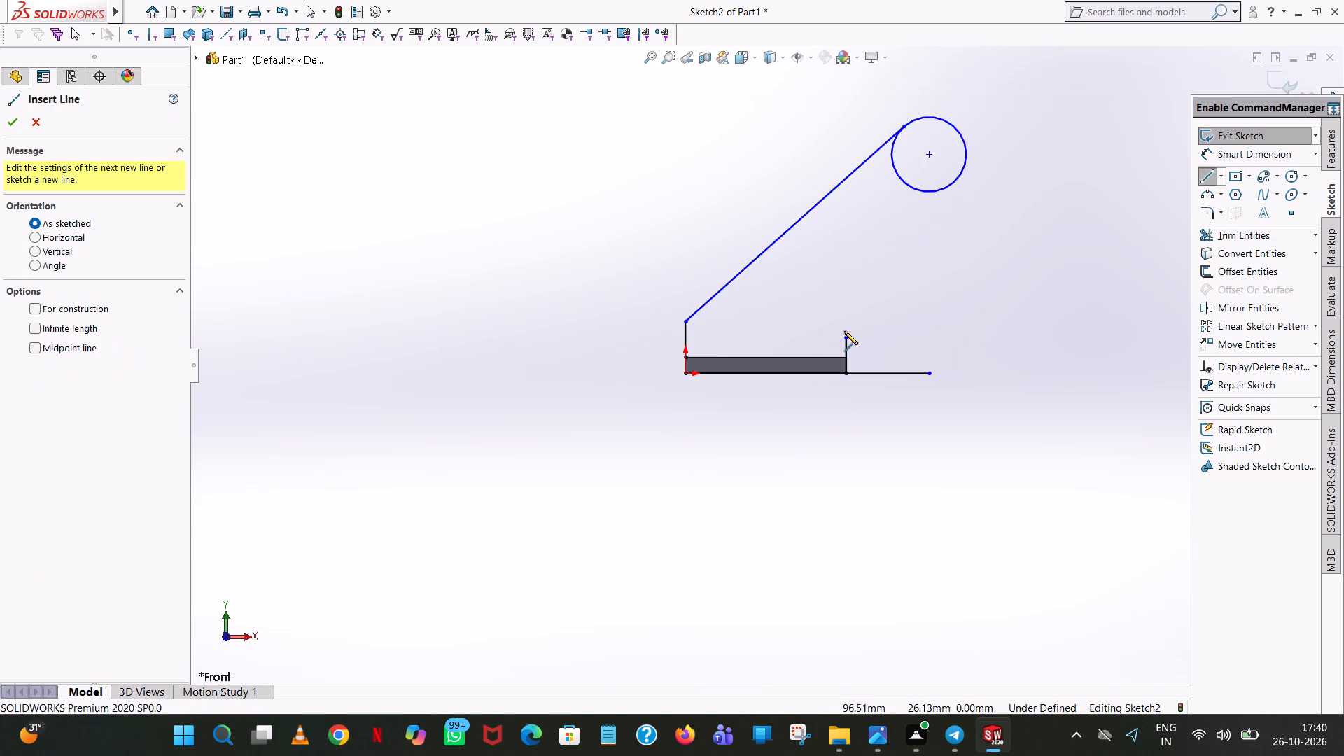
click(845, 335)
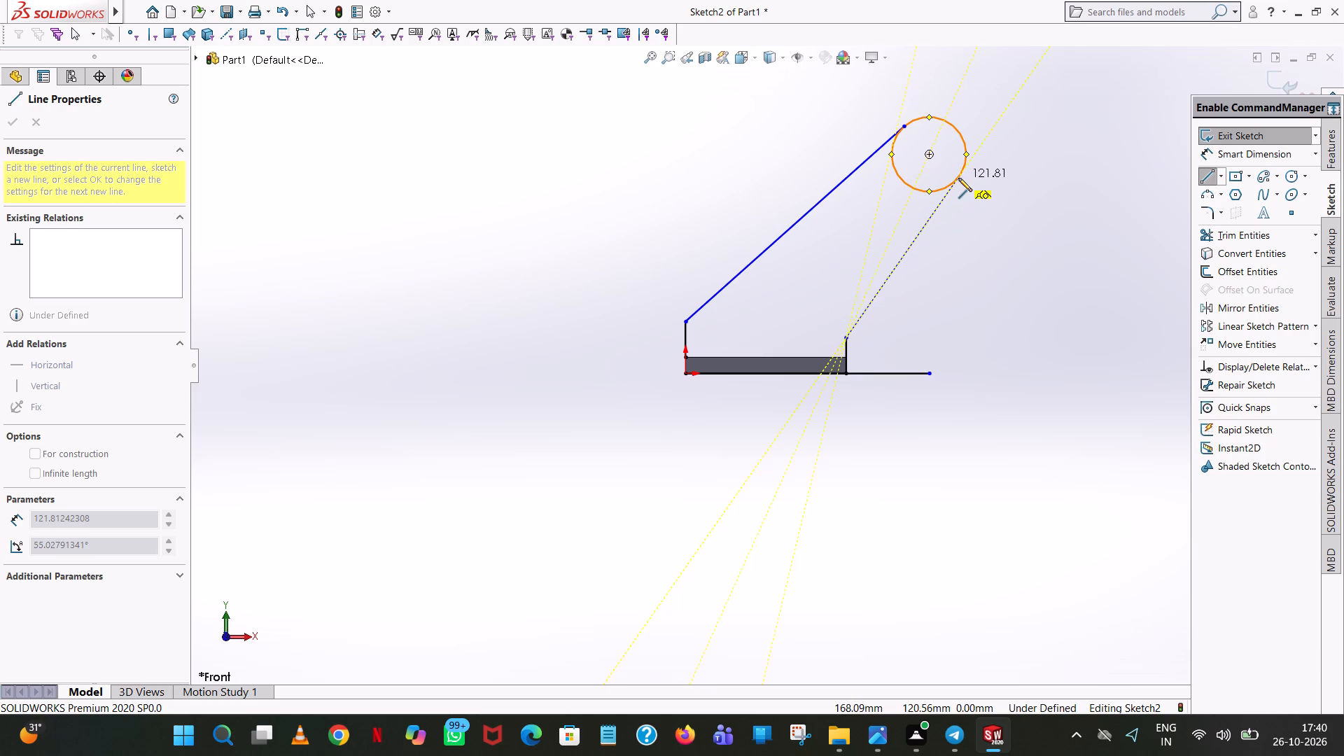
click(958, 178)
right_click(958, 178)
click(1009, 190)
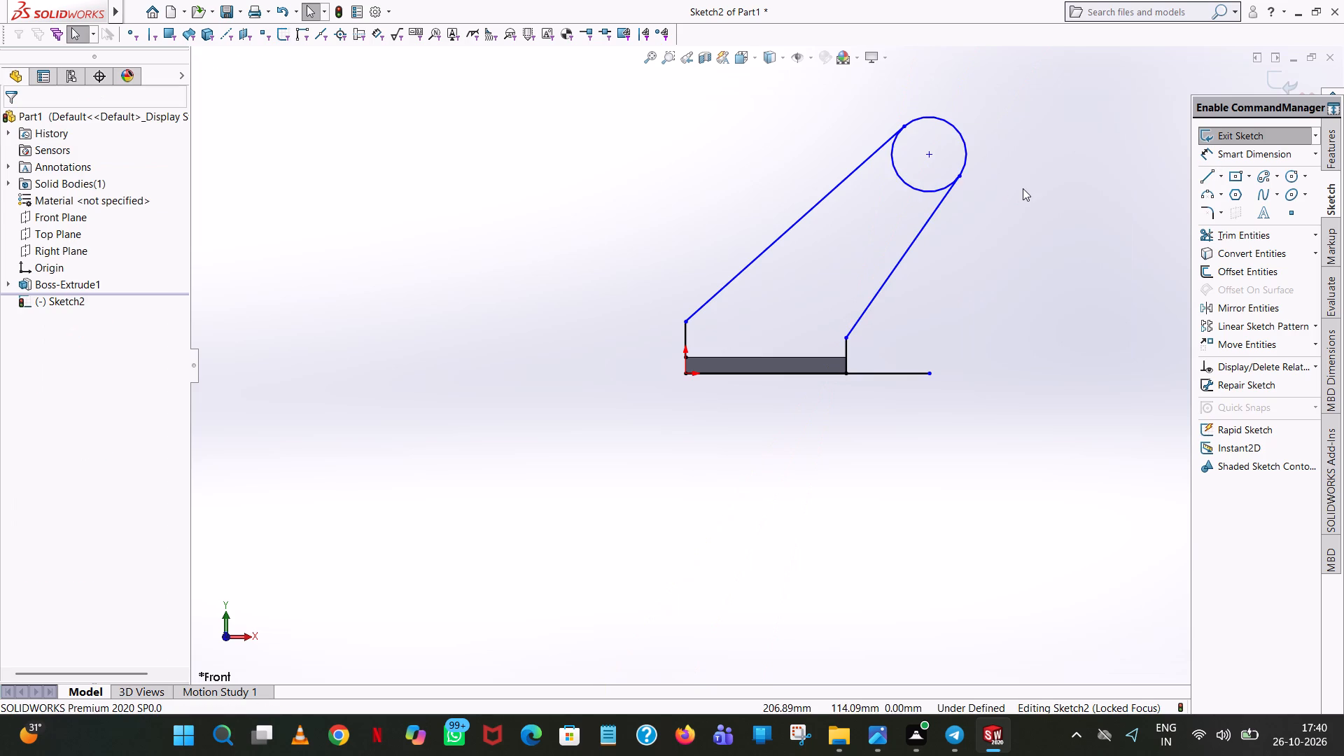
click(1023, 188)
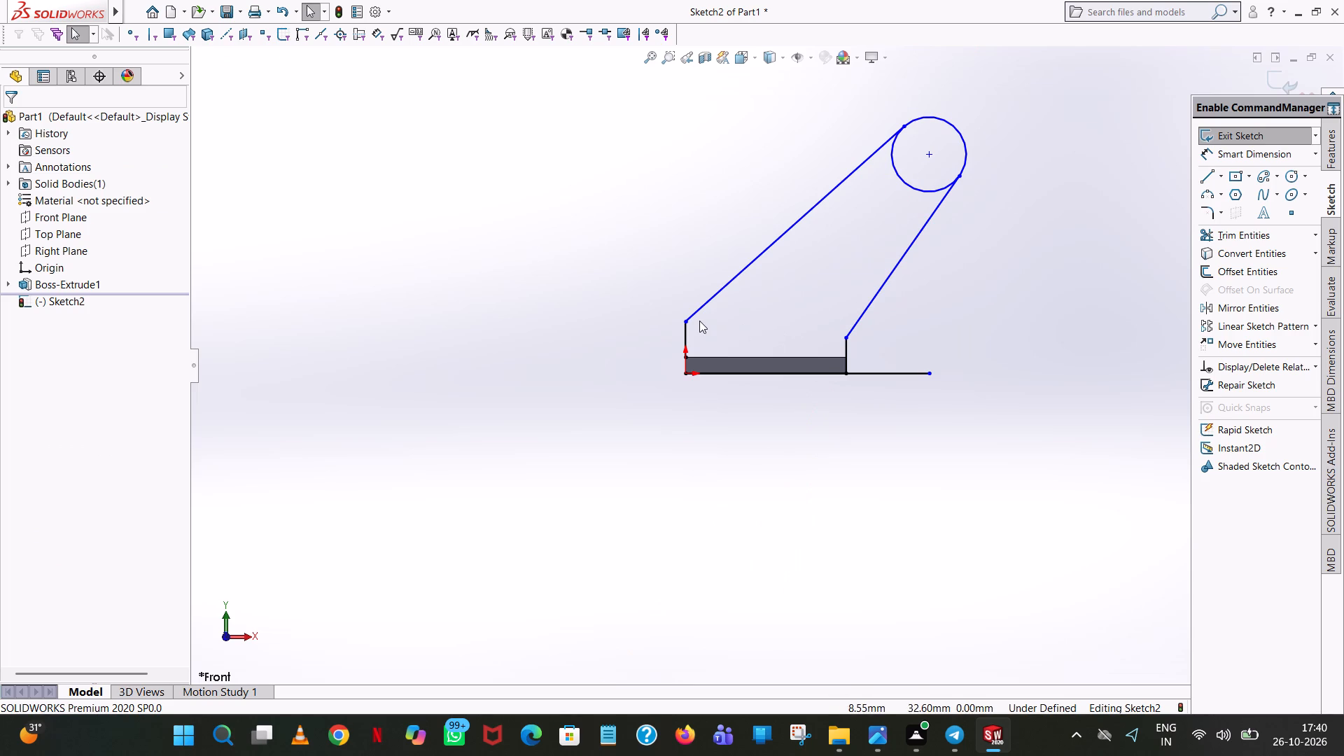
Trim away the whole circle, leaving the upper ends of the two slanted lines open.
click(1245, 230)
click(918, 183)
click(911, 188)
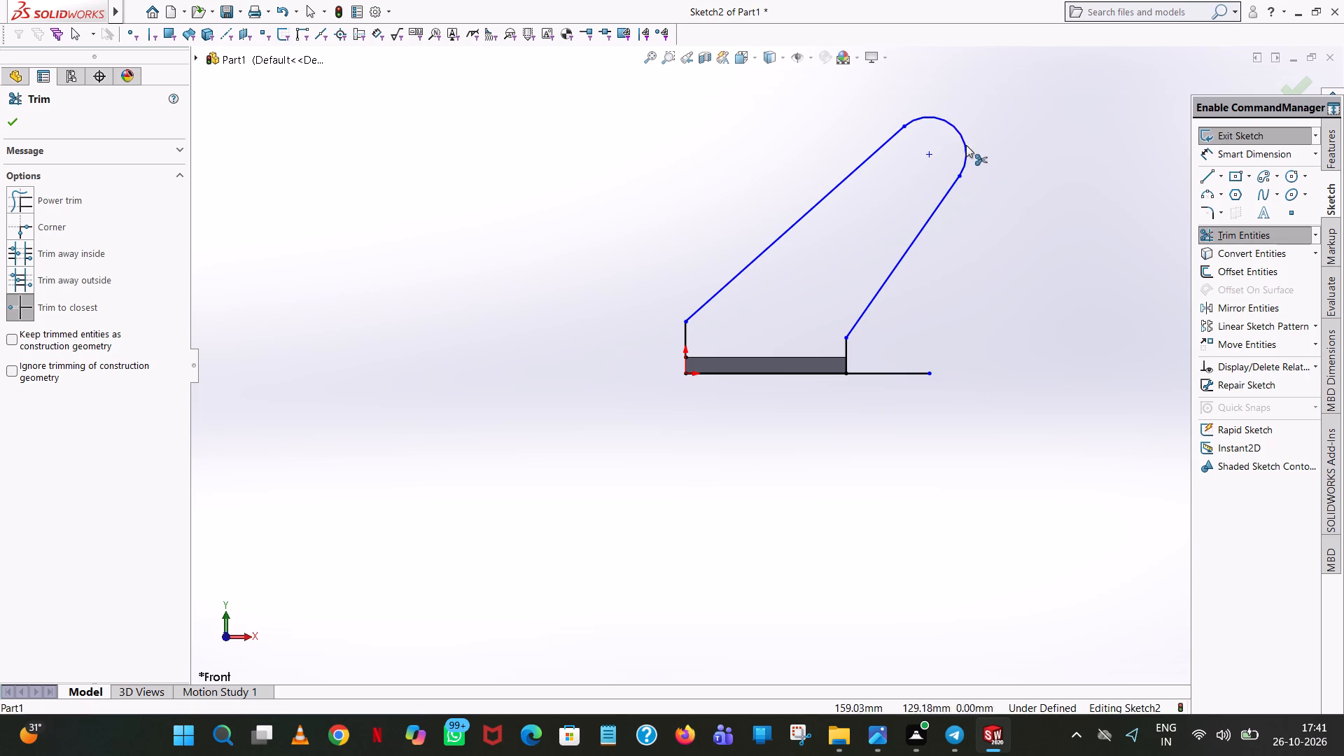
click(967, 141)
Sketch a 315° line about 58 mm long from the longer slanted line's upper end, crossing past the other slanted line.
click(1212, 176)
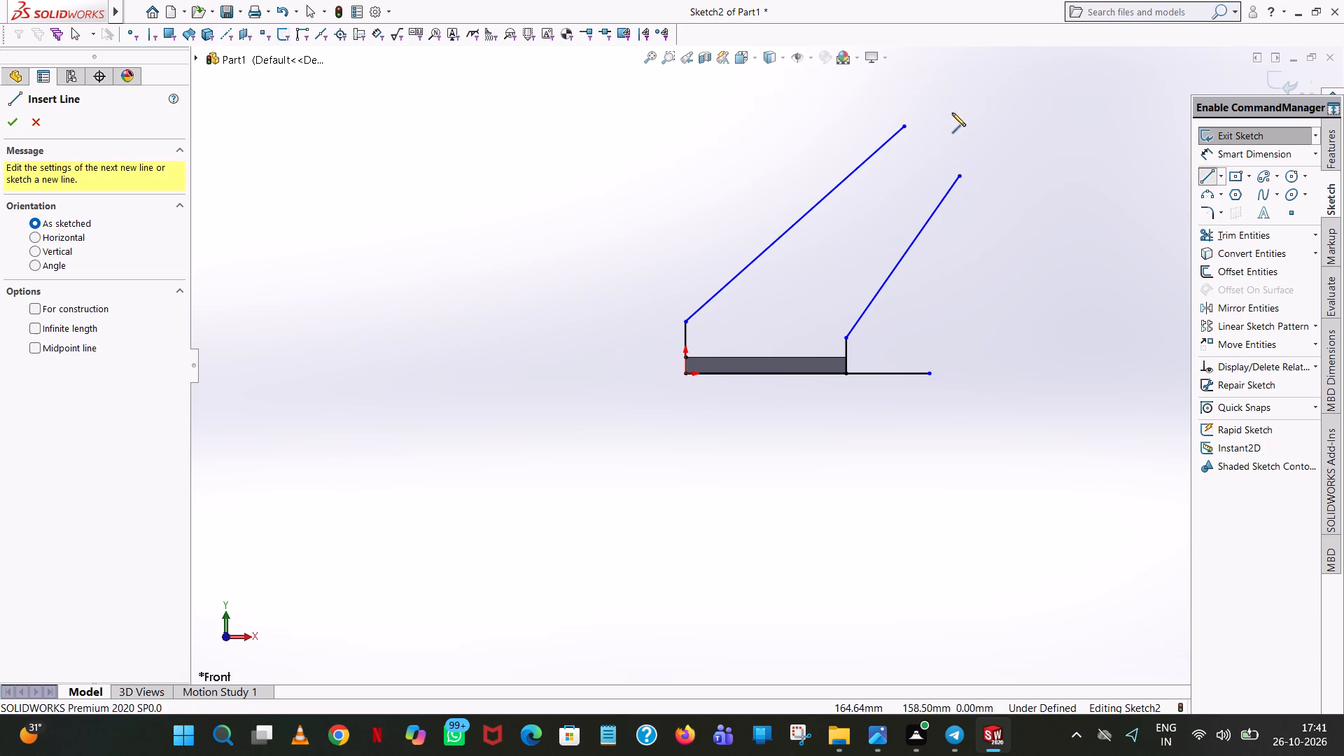
click(905, 125)
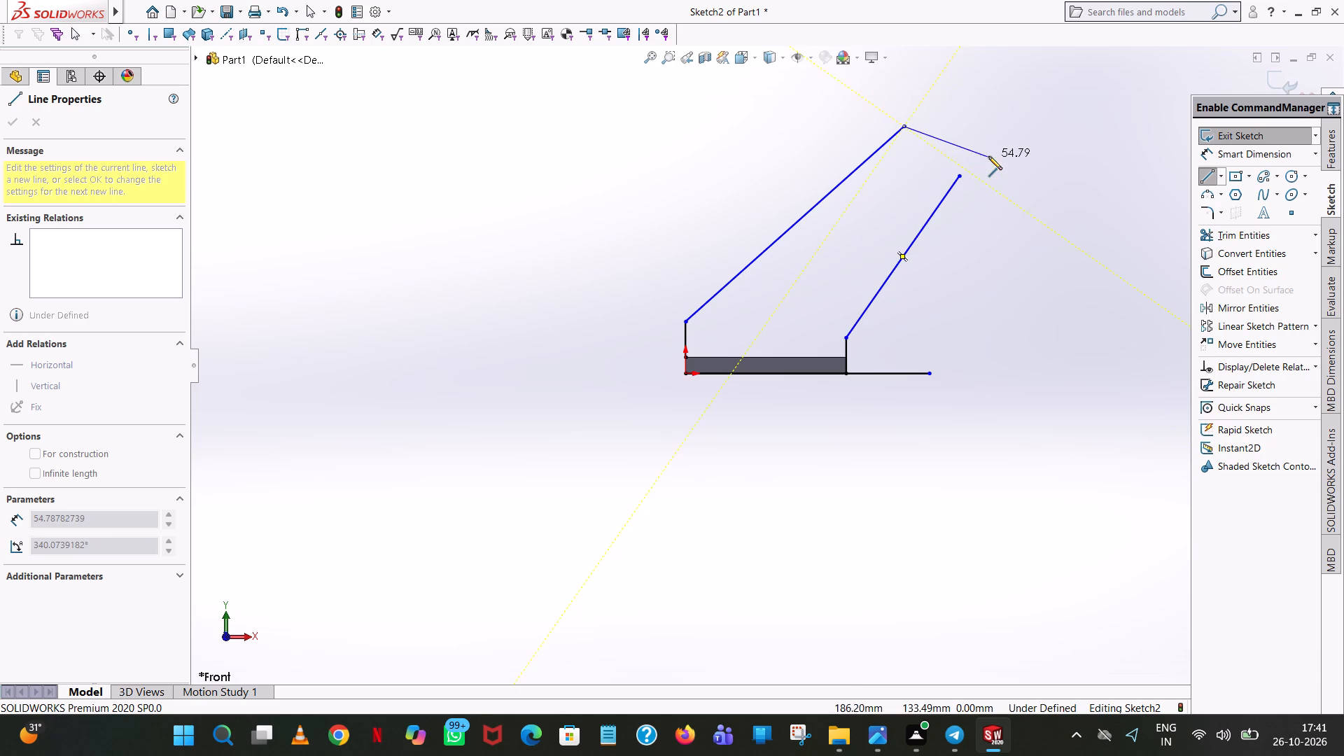
click(971, 192)
right_click(971, 192)
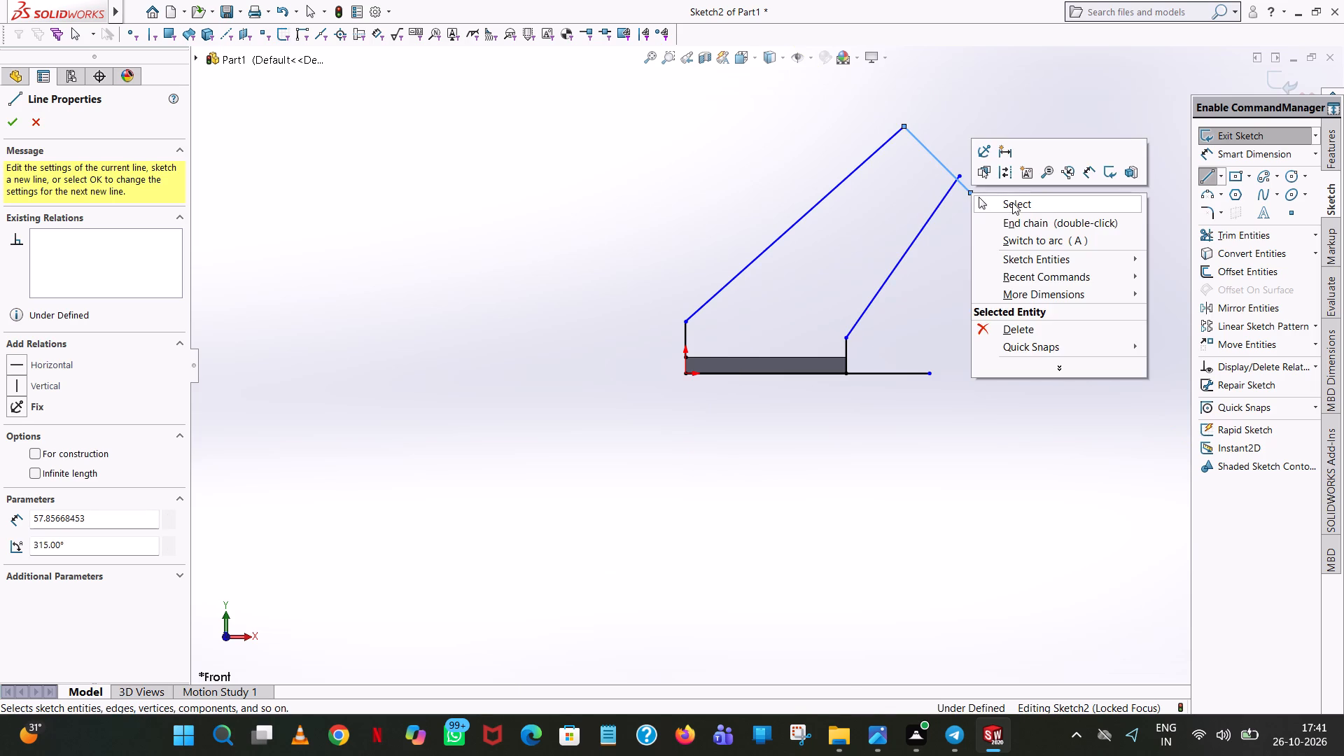
click(1012, 202)
Trim the overhangs of the 315° line and the shorter slanted line where they cross.
click(1202, 235)
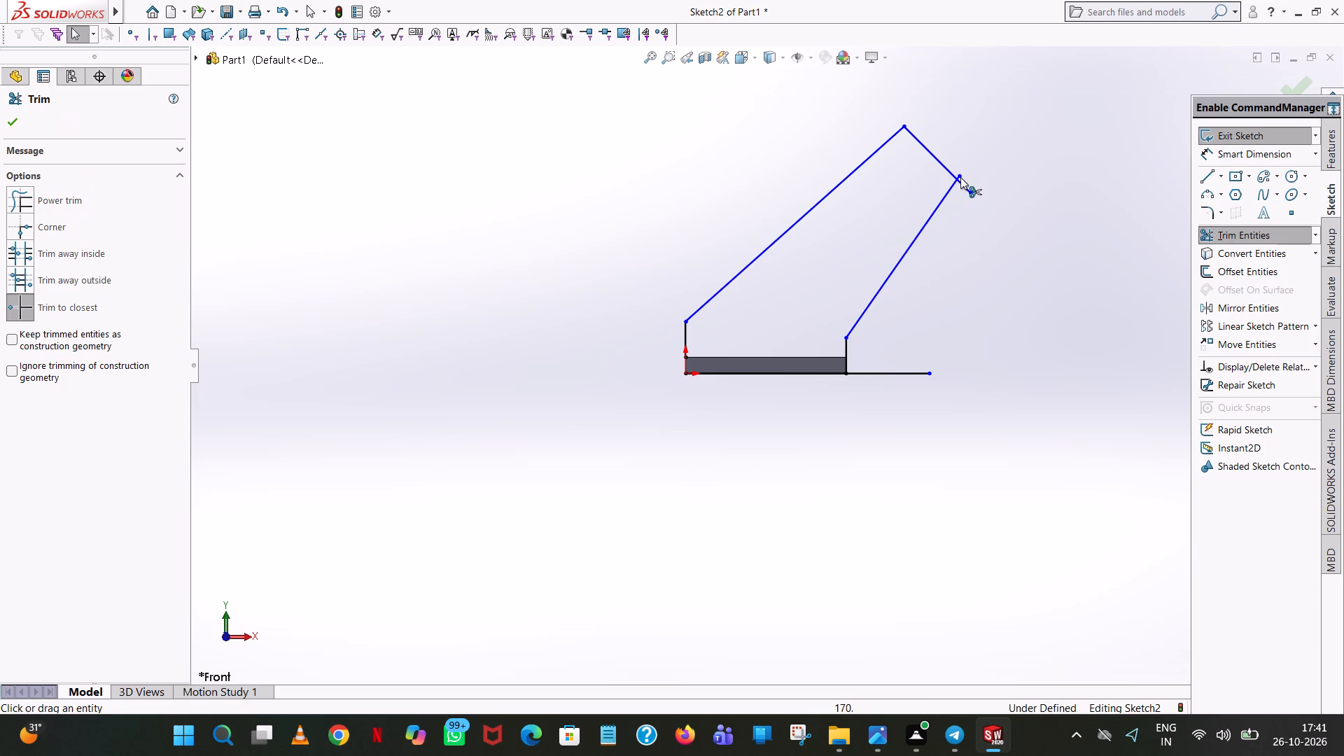
click(960, 177)
click(969, 191)
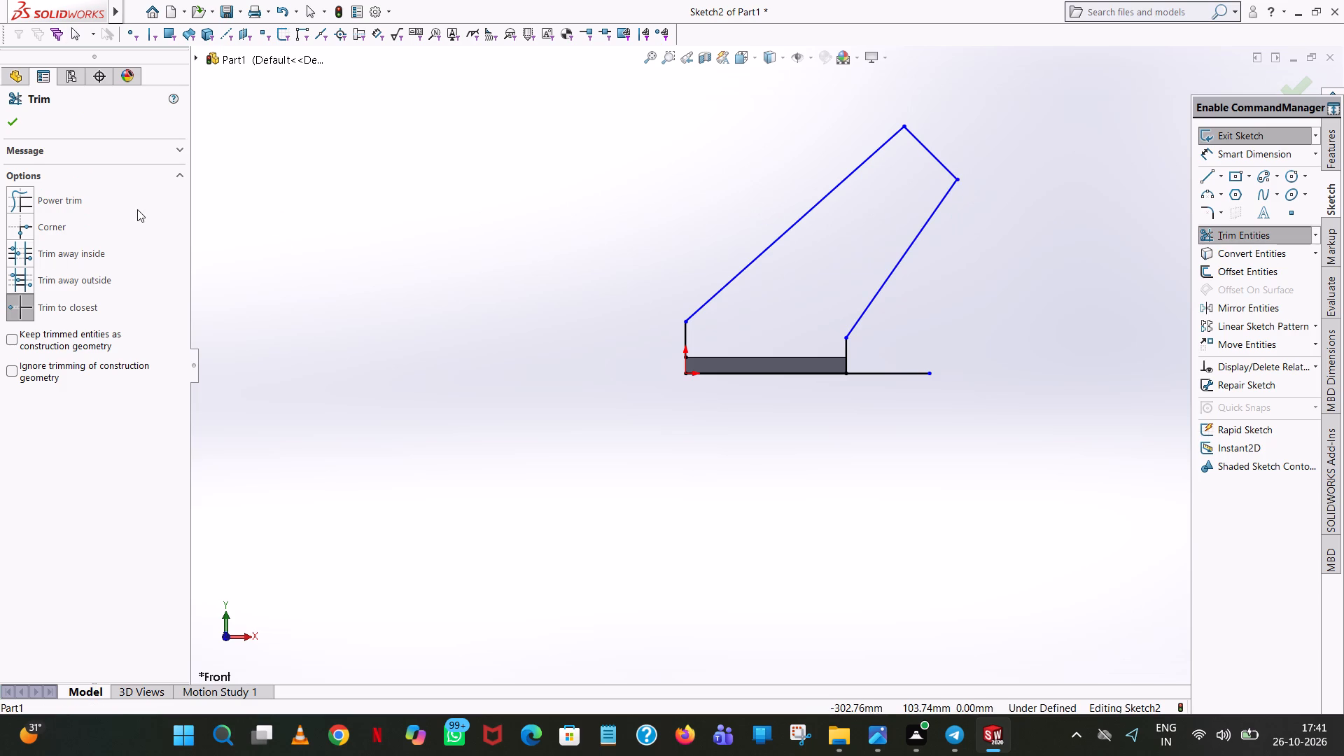
click(15, 129)
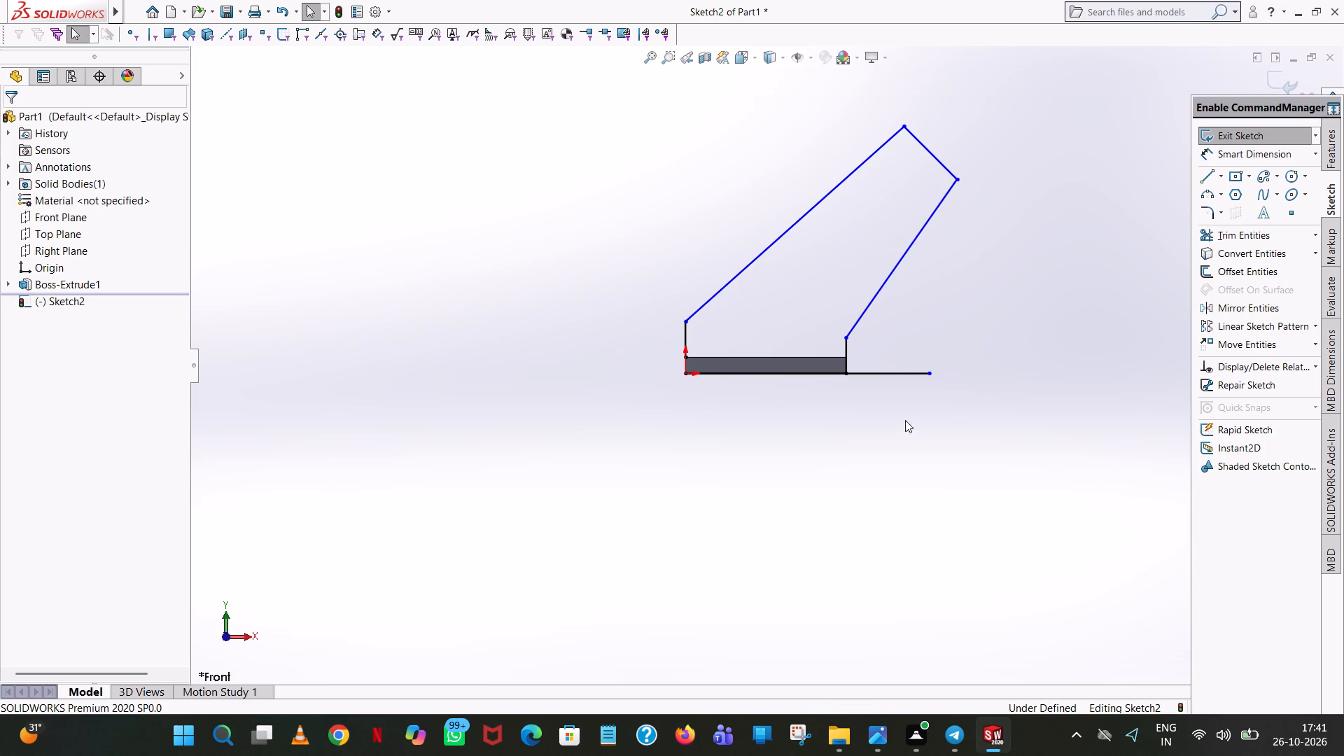
Trim away the bottom horizontal line's extension beyond the plate.
click(1280, 236)
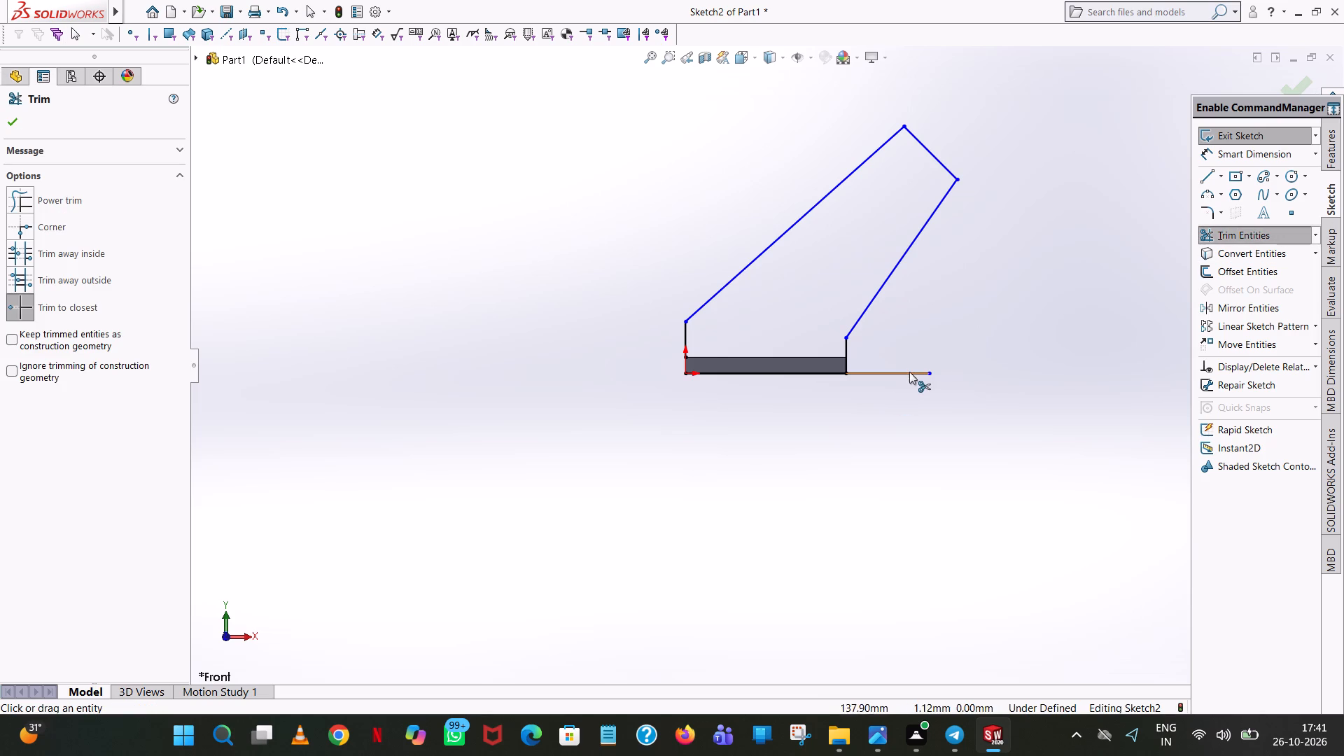
click(909, 371)
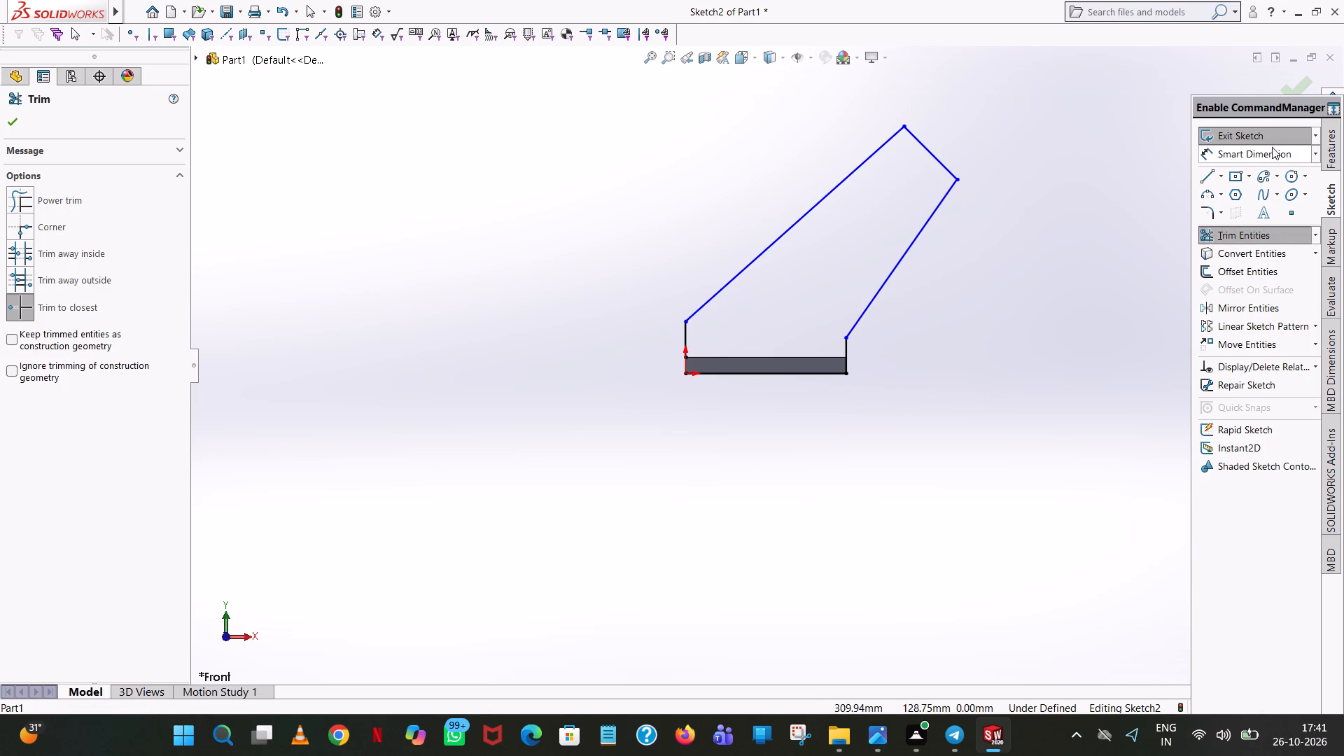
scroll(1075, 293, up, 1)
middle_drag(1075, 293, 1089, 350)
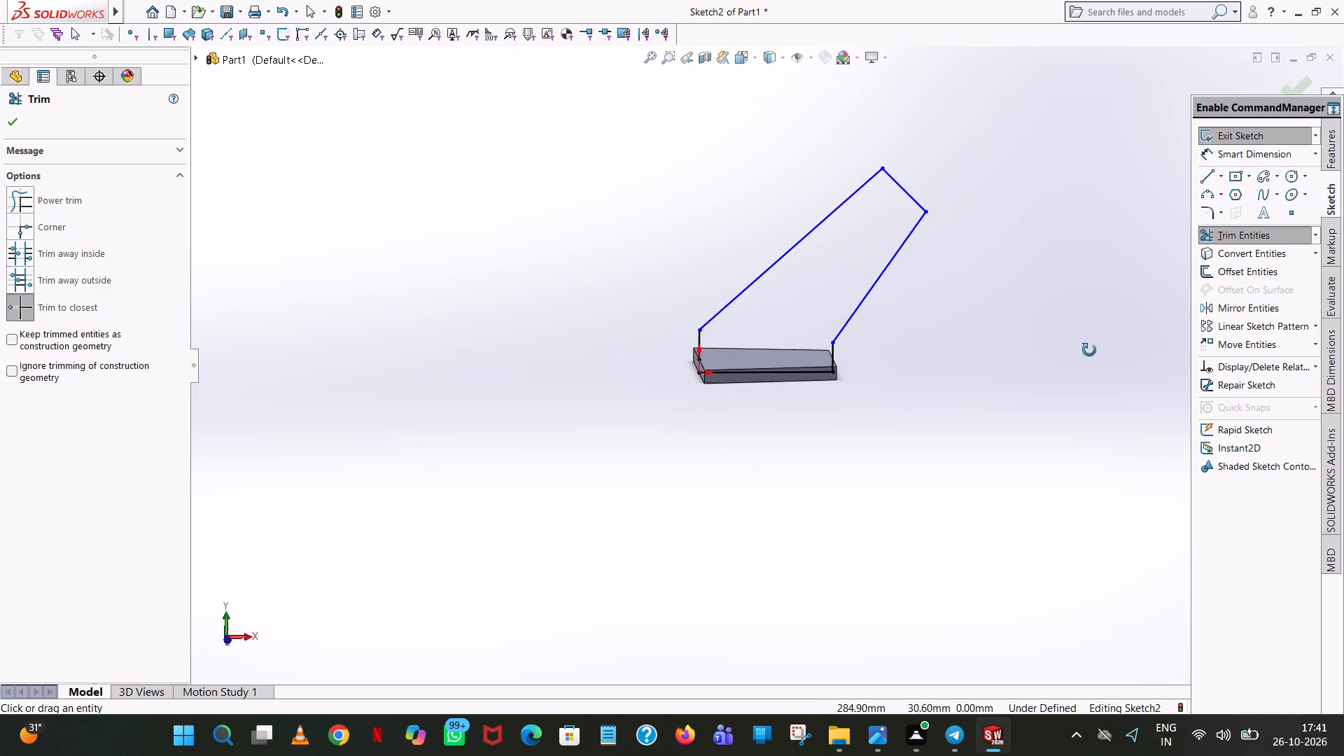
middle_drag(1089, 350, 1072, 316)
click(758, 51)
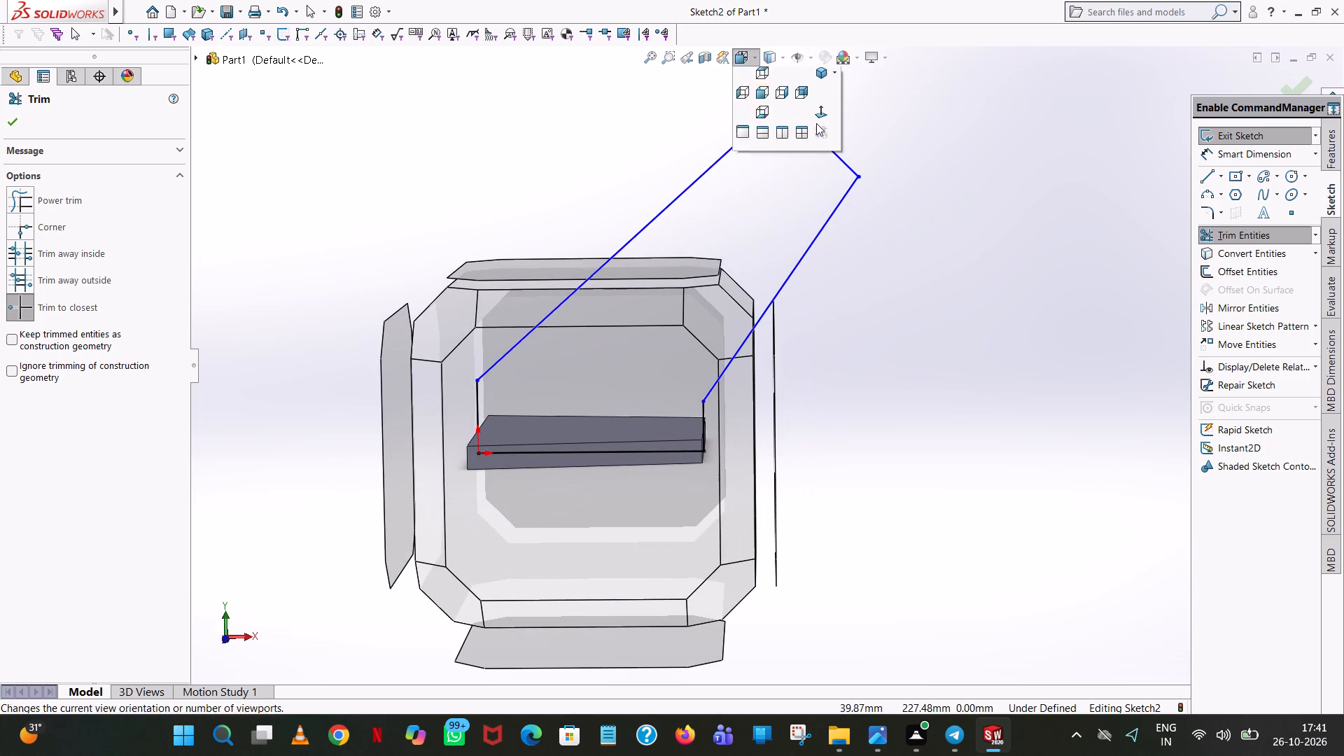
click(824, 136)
Sketch a horizontal line about 99 mm long along the plate's top edge, joining the profile's two vertical lines.
click(1207, 176)
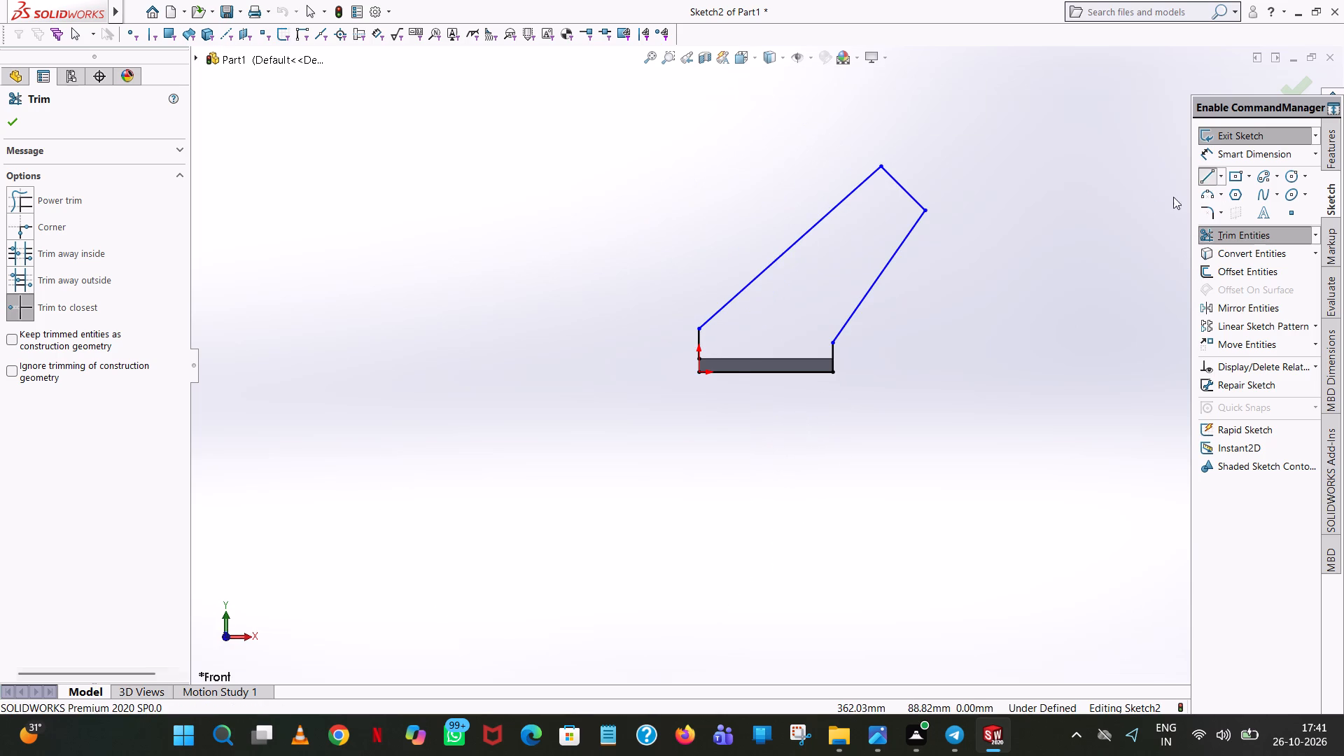
scroll(741, 358, down, 4)
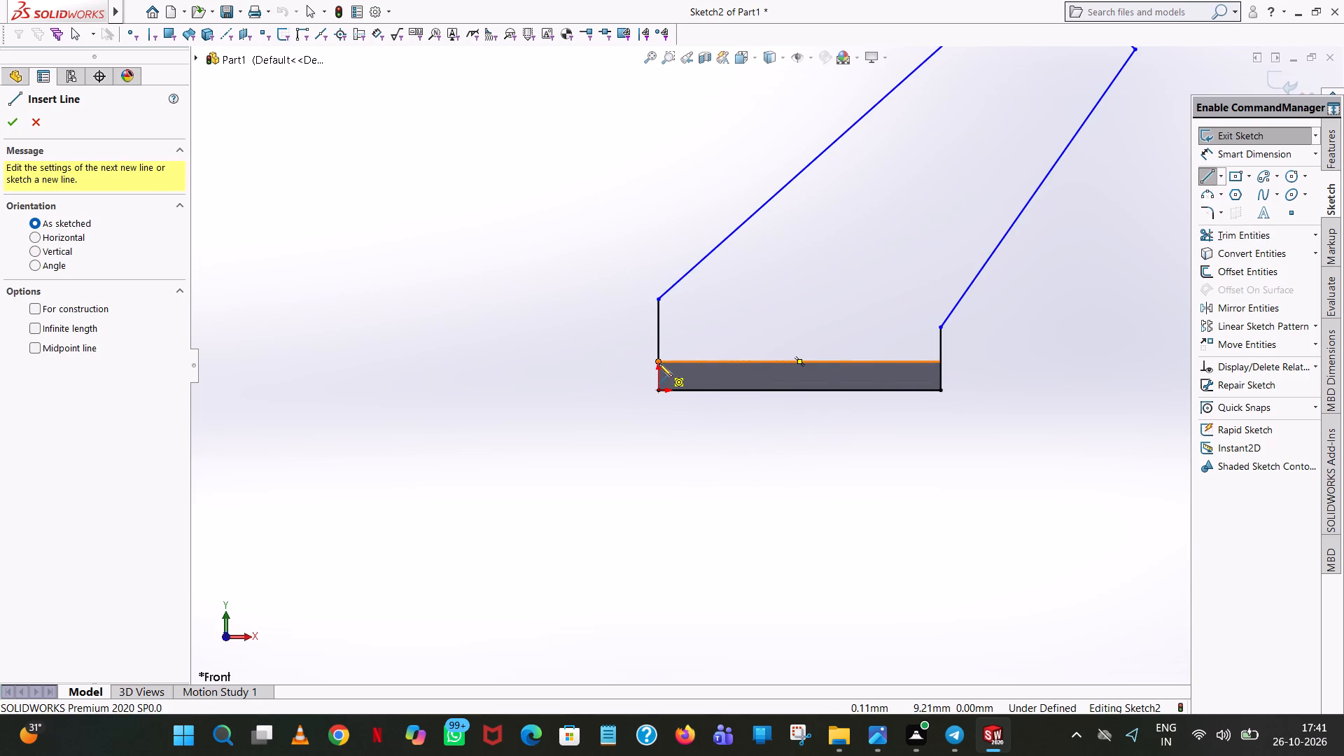
click(659, 363)
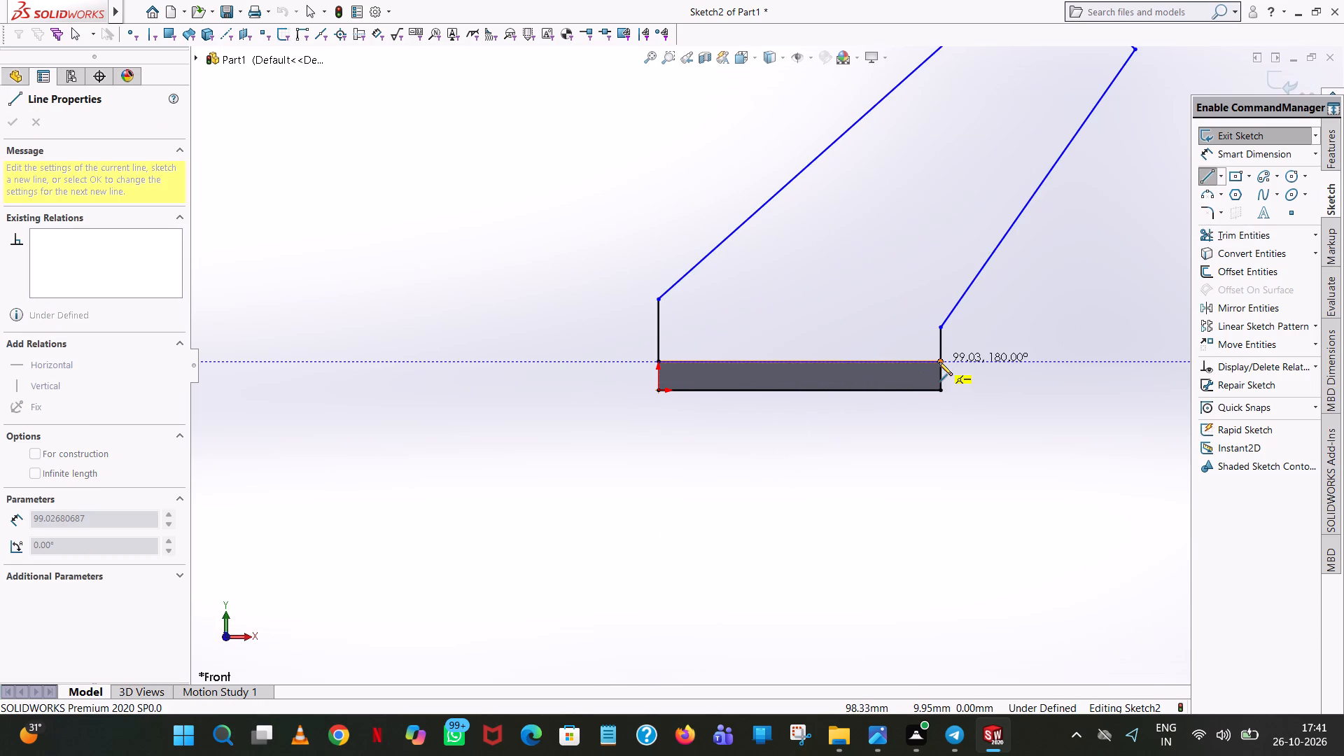
scroll(939, 362, down, 9)
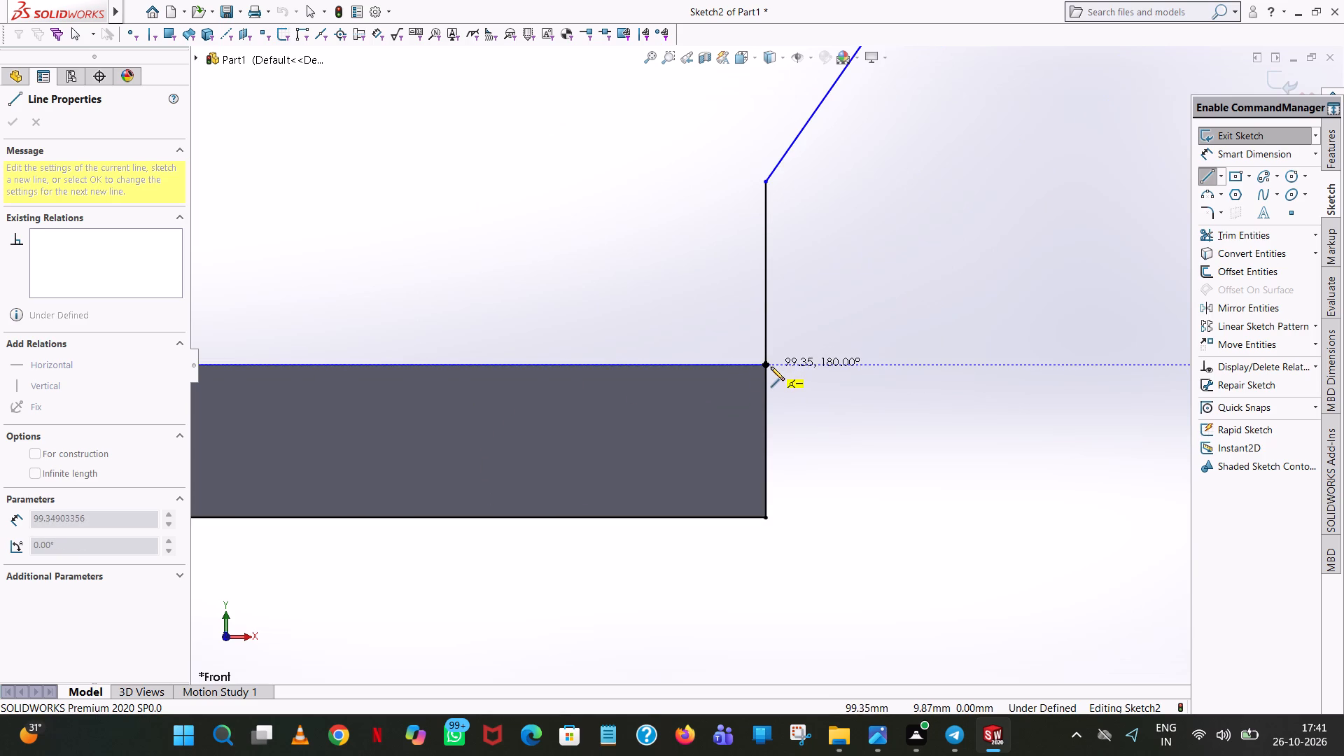
click(766, 365)
right_click(766, 365)
click(829, 383)
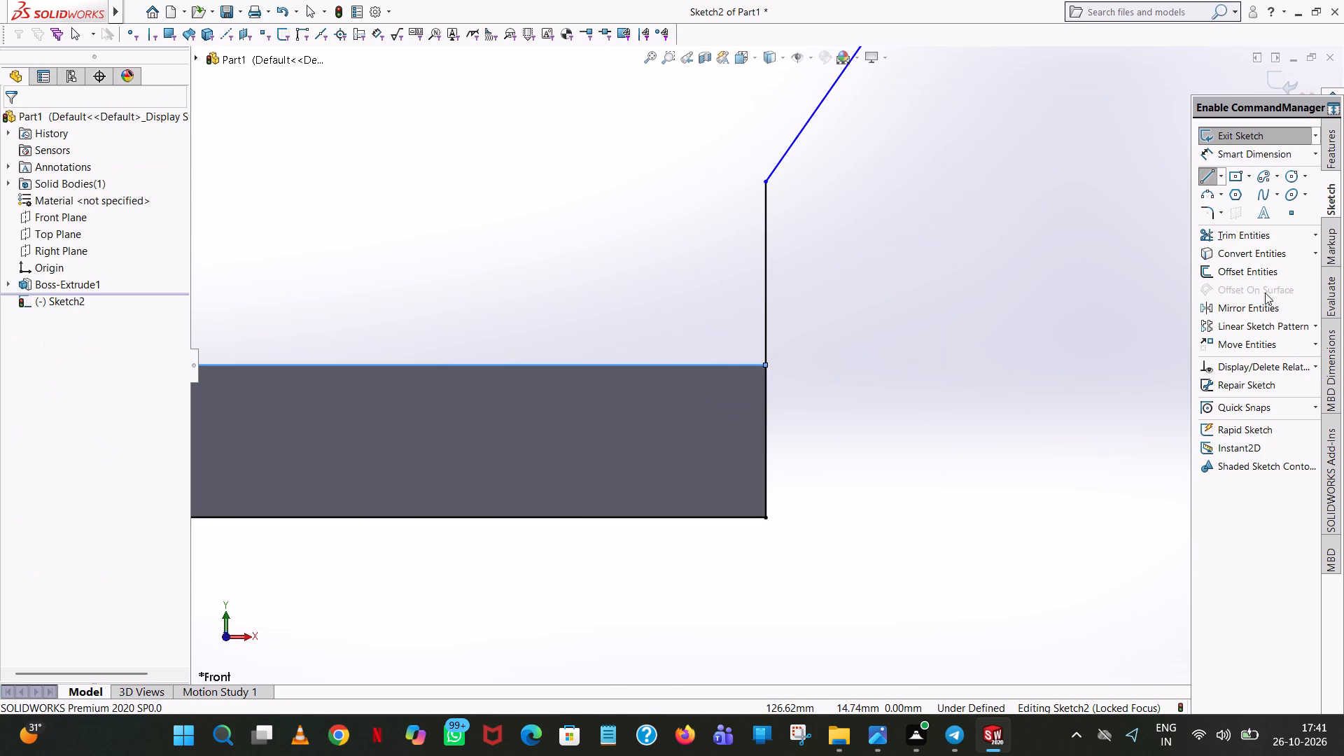
Trim away the bottom horizontal line and the parts of both vertical lines that lie within the plate's thickness.
click(1218, 237)
click(766, 411)
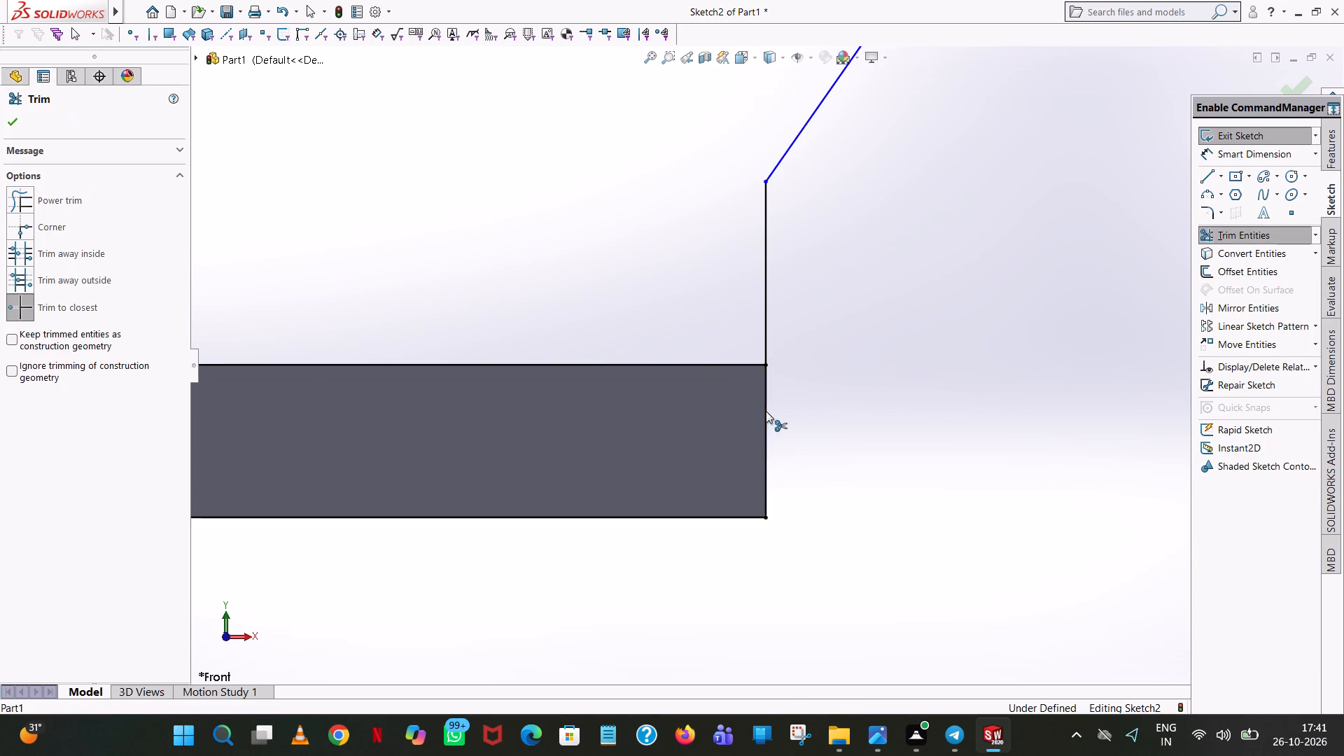
scroll(752, 416, up, 5)
click(731, 428)
scroll(735, 423, up, 7)
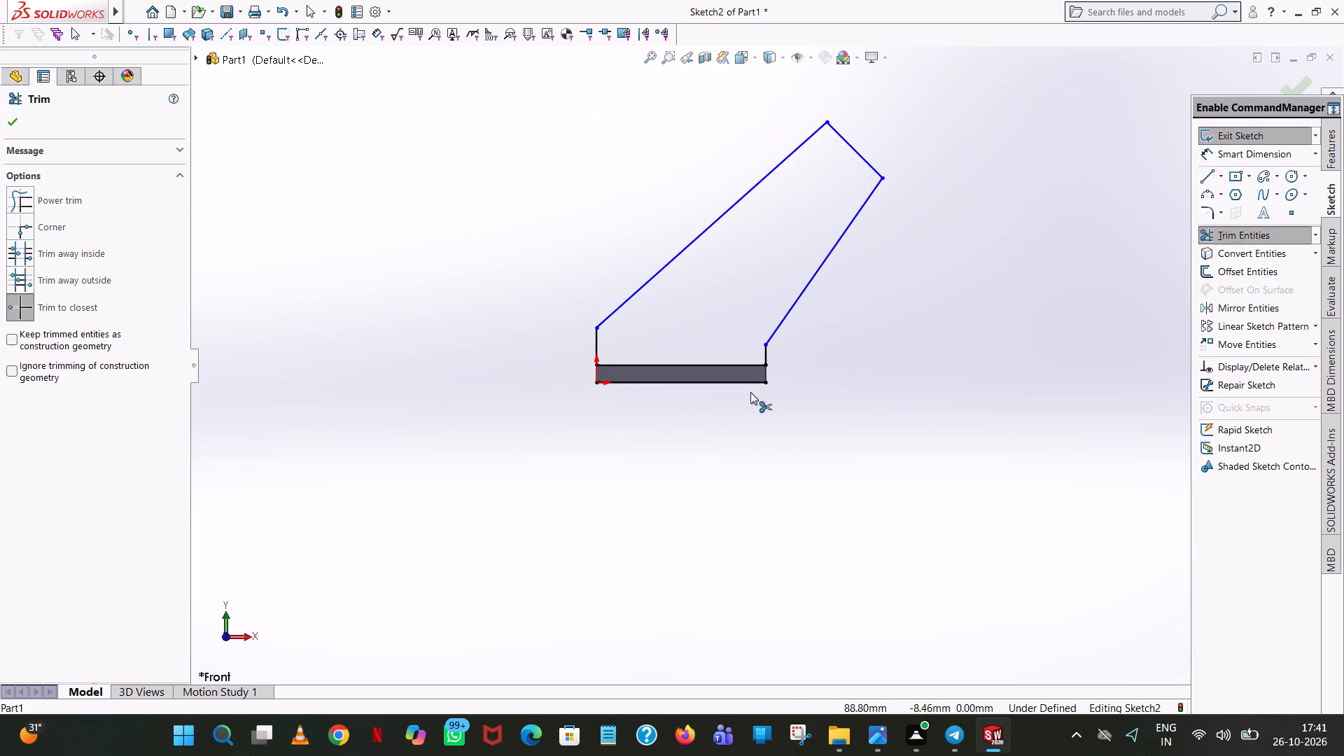
double_click(756, 380)
click(594, 377)
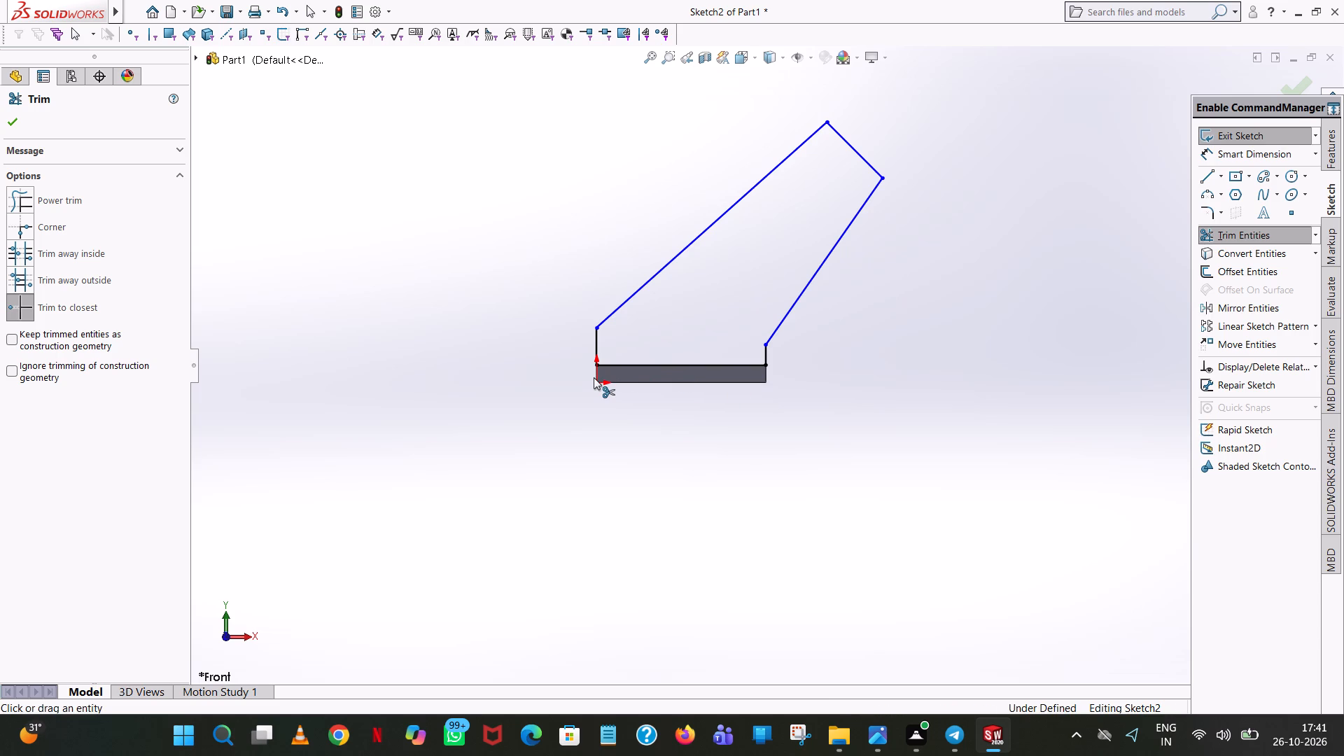
scroll(598, 374, down, 9)
click(859, 385)
scroll(860, 390, up, 8)
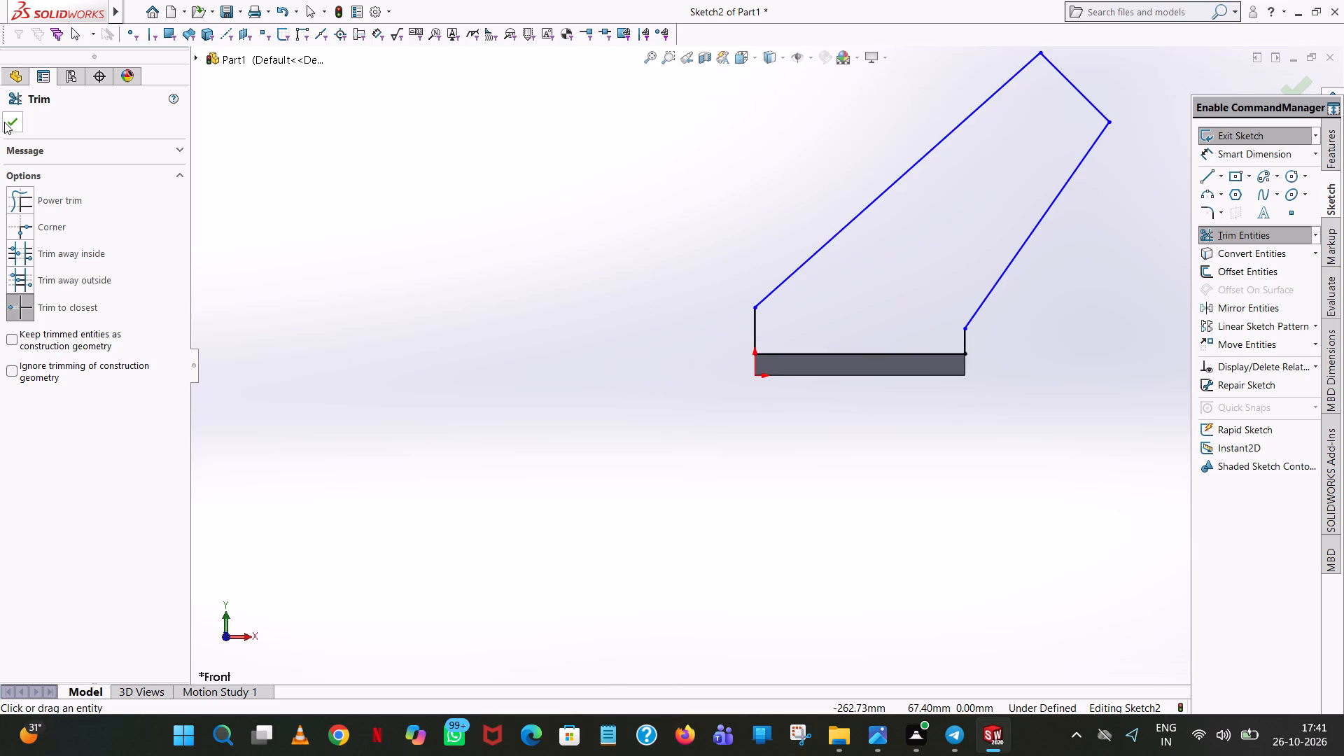
click(4, 122)
Extrude the closed slanted profile as a boss using Mid Plane with a 65 mm depth, merged with the base plate.
scroll(610, 366, up, 6)
click(1331, 141)
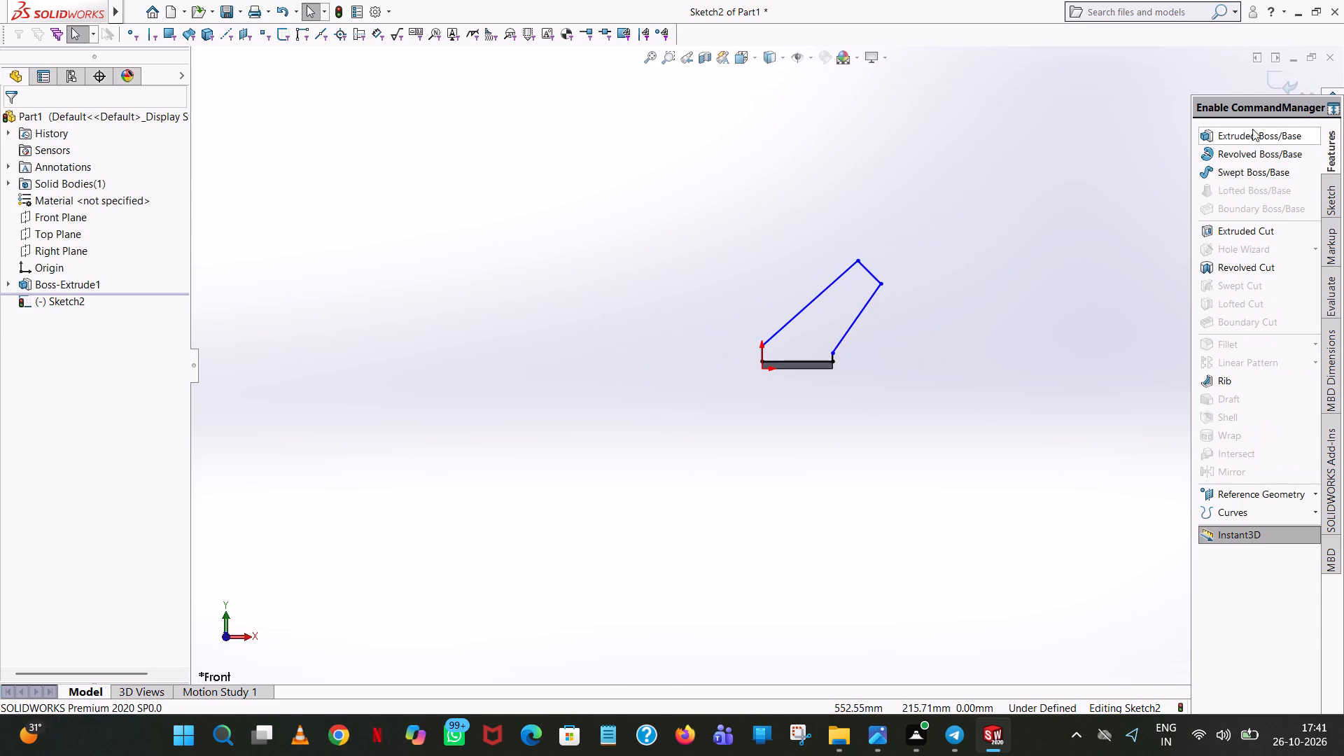
click(1234, 135)
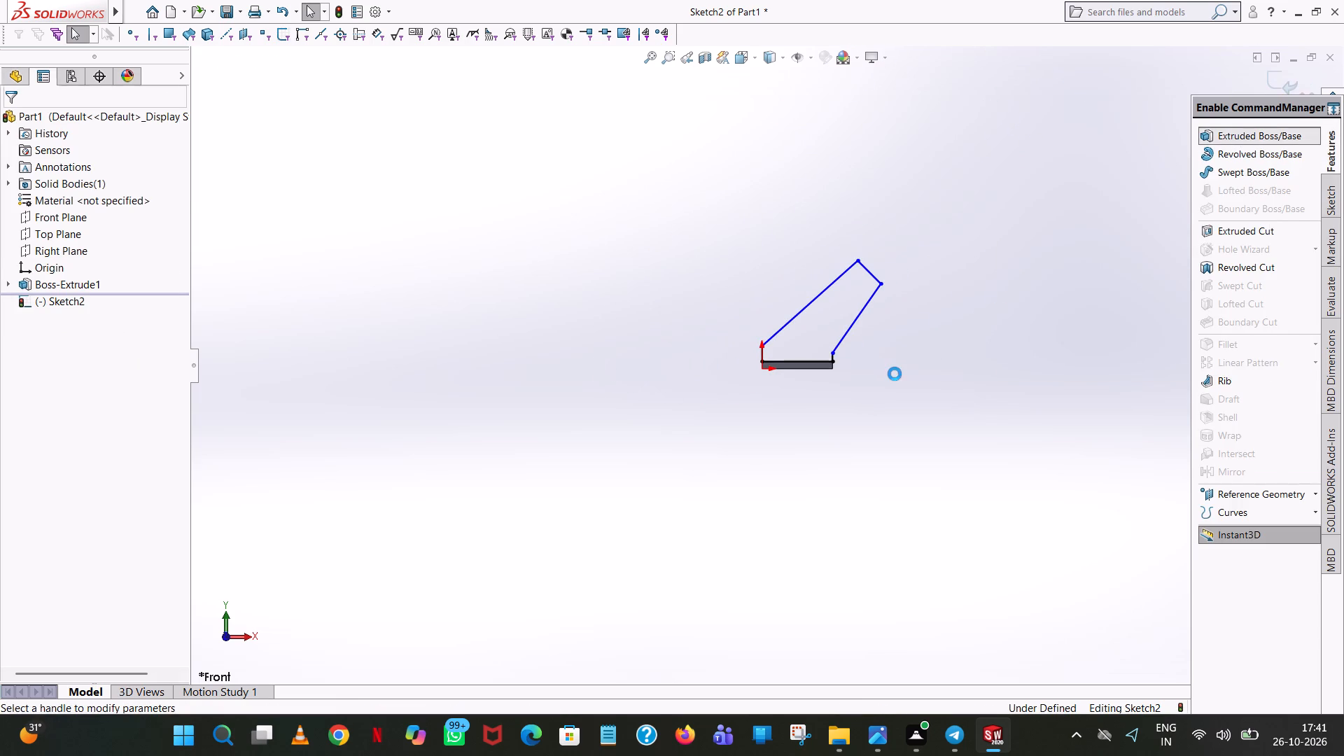
middle_drag(907, 375, 1048, 510)
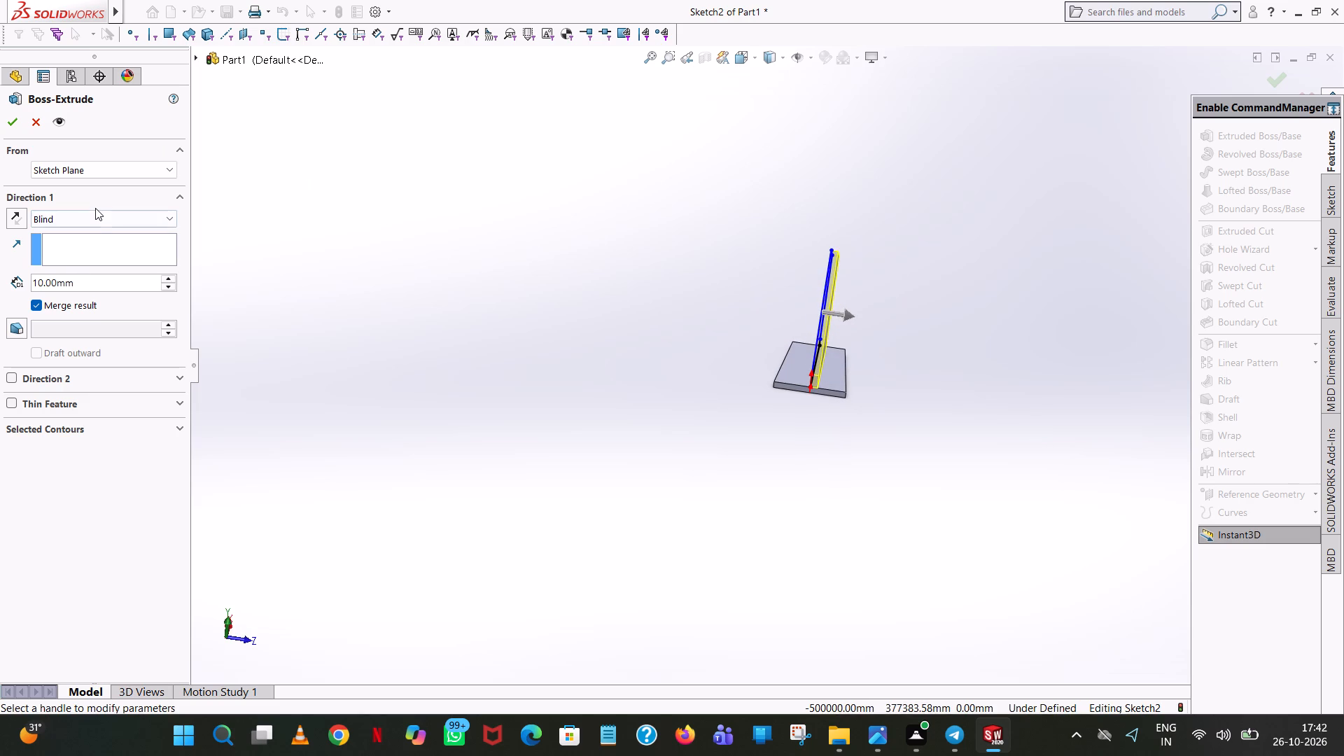
click(94, 209)
click(94, 218)
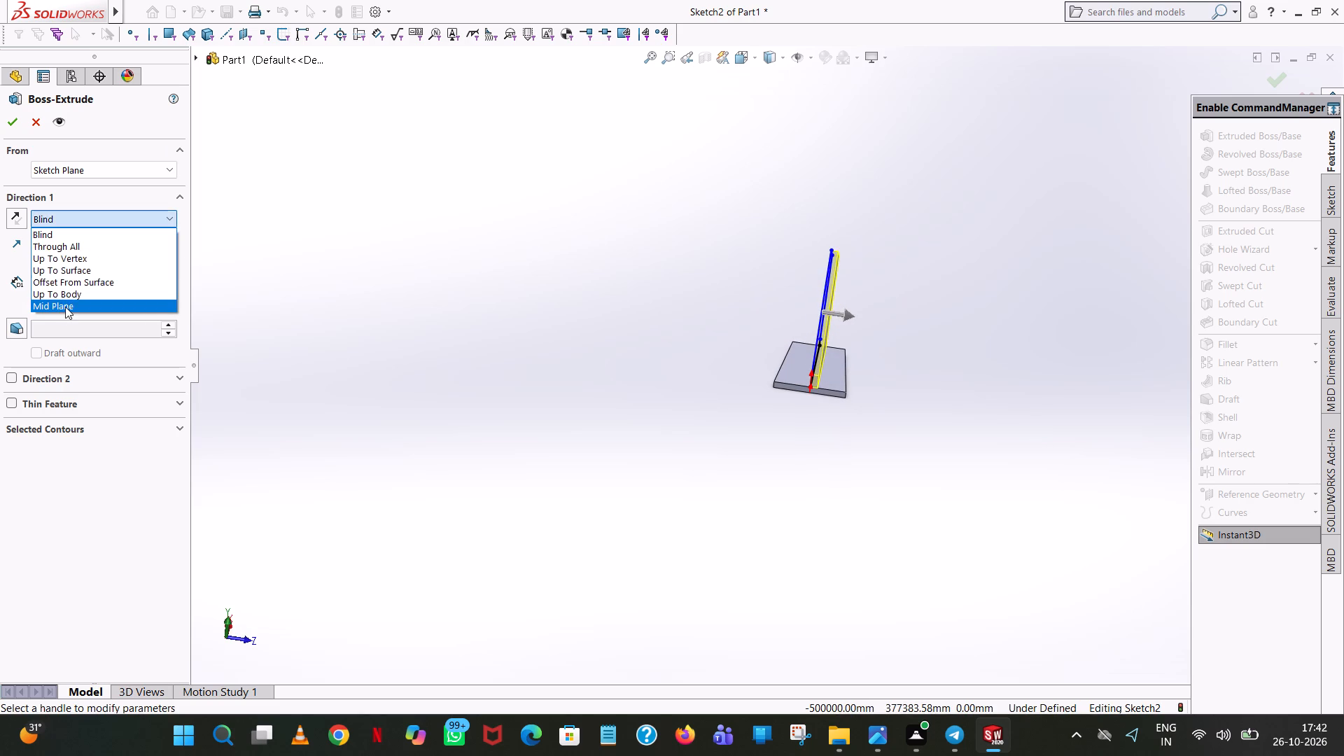
click(65, 307)
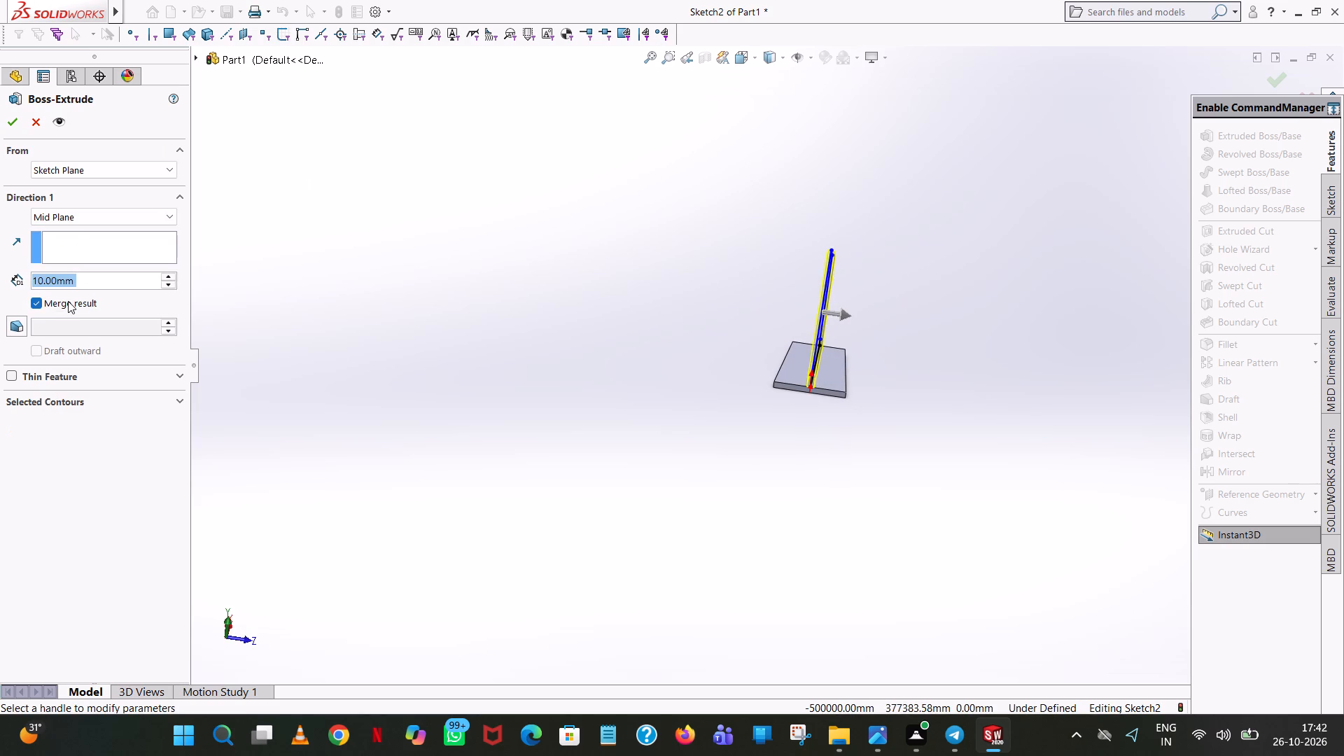
triple_click(170, 279)
triple_click(170, 279)
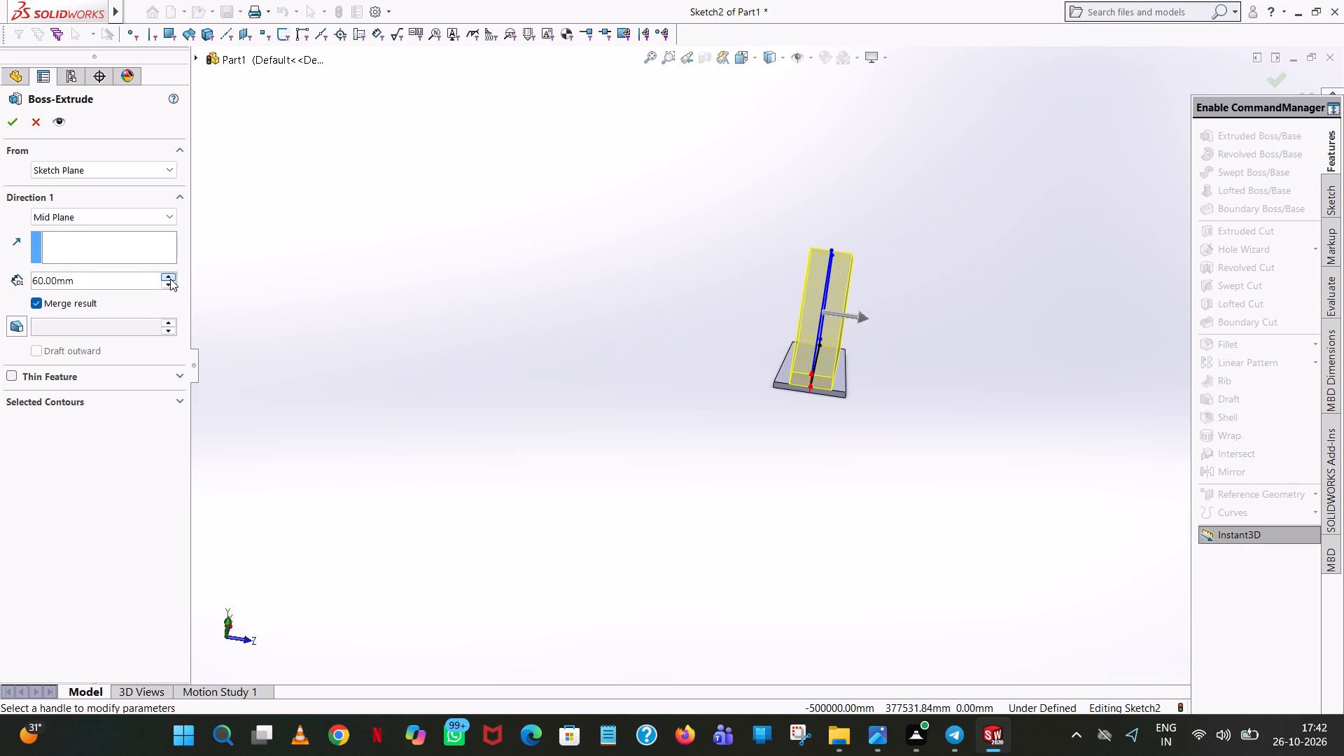
click(170, 279)
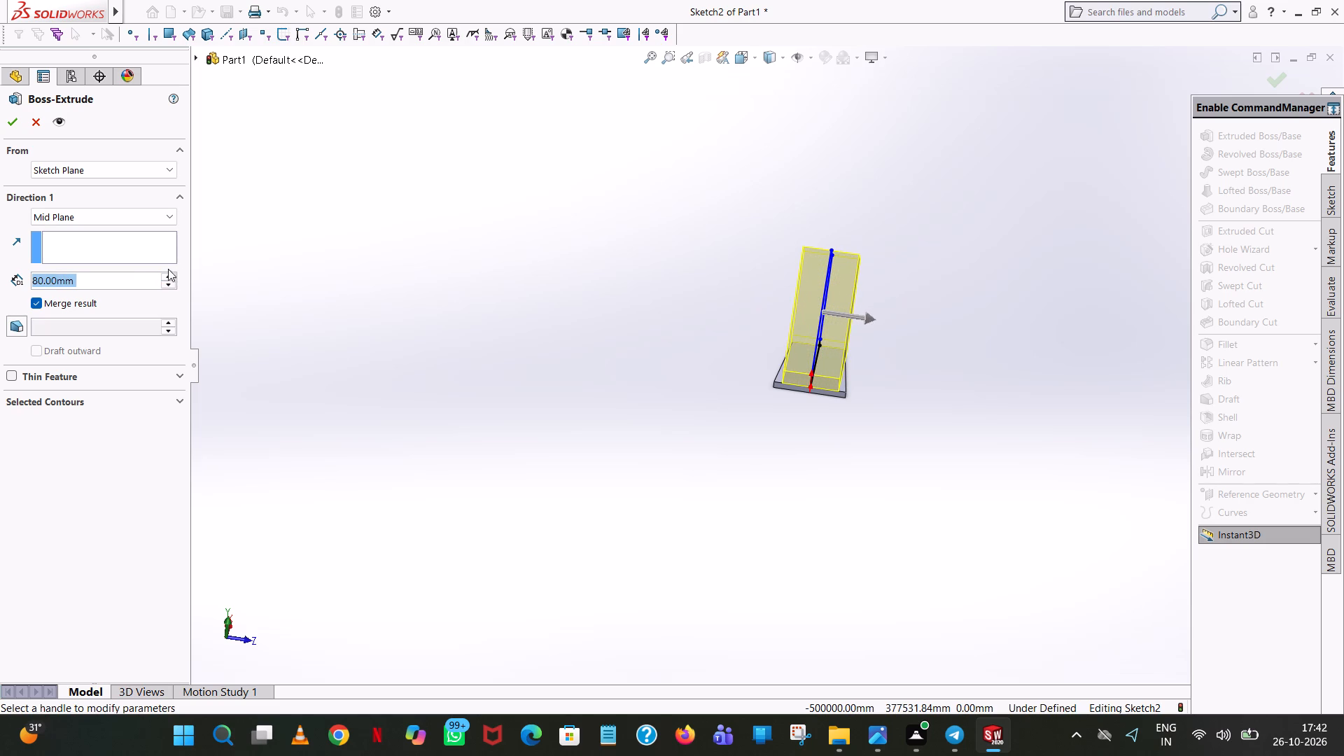
text(65)
key(Return)
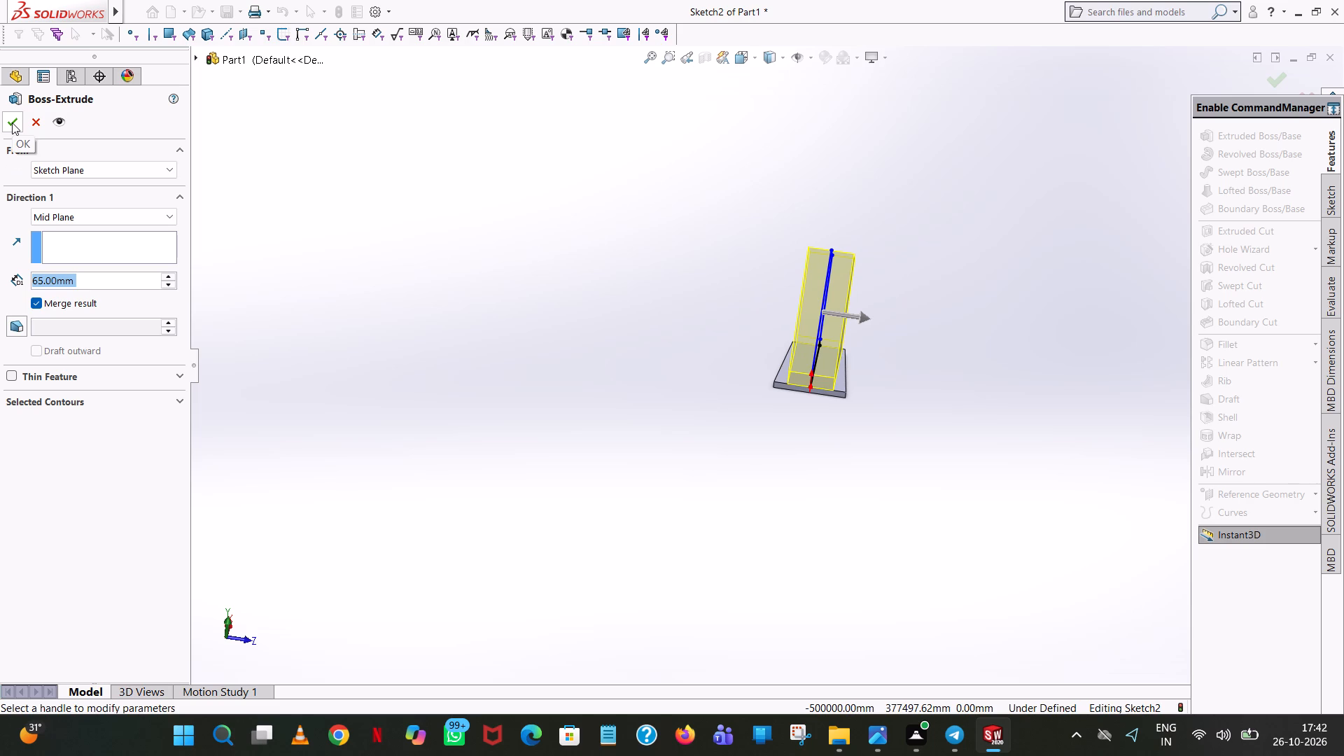
click(12, 122)
click(587, 169)
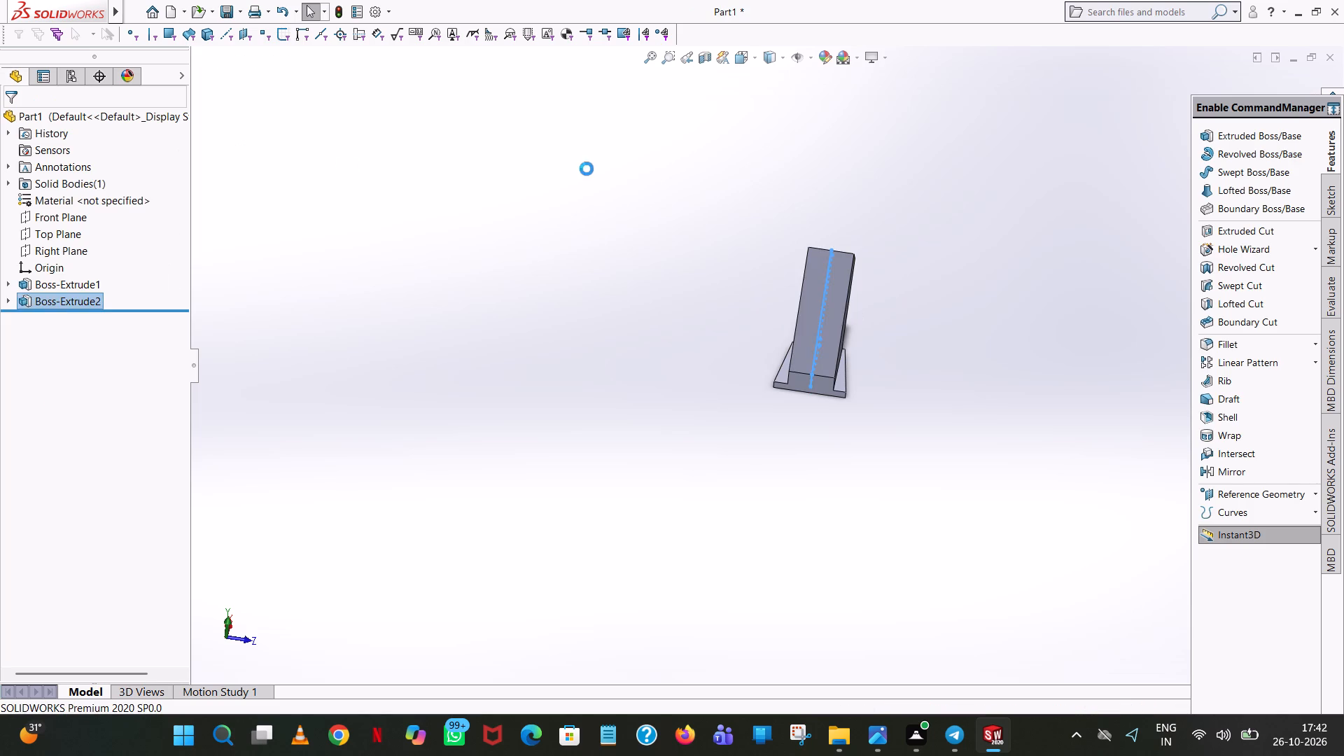
Start a new Extruded Boss/Base sketch on the arm's long slanted face and view it face-on.
middle_drag(703, 234, 486, 146)
scroll(703, 234, up, 1)
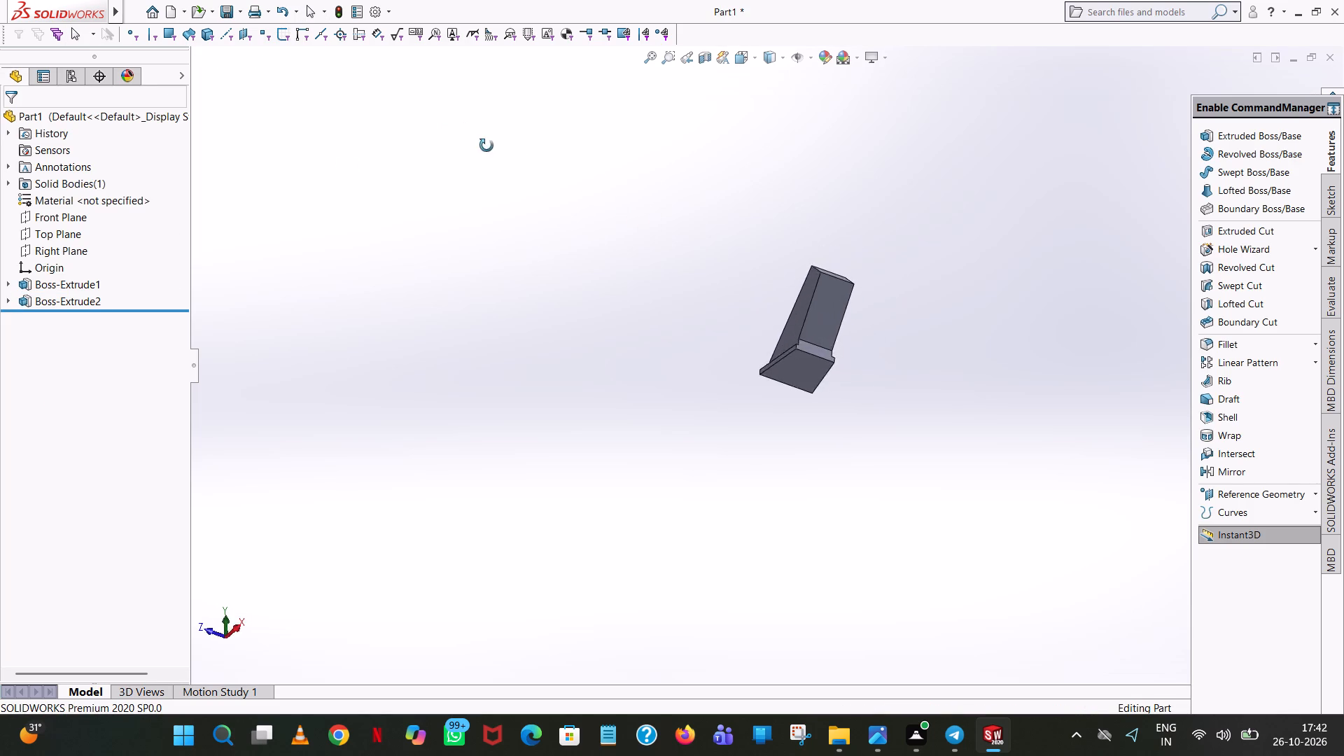
middle_drag(486, 146, 703, 303)
scroll(662, 257, up, 1)
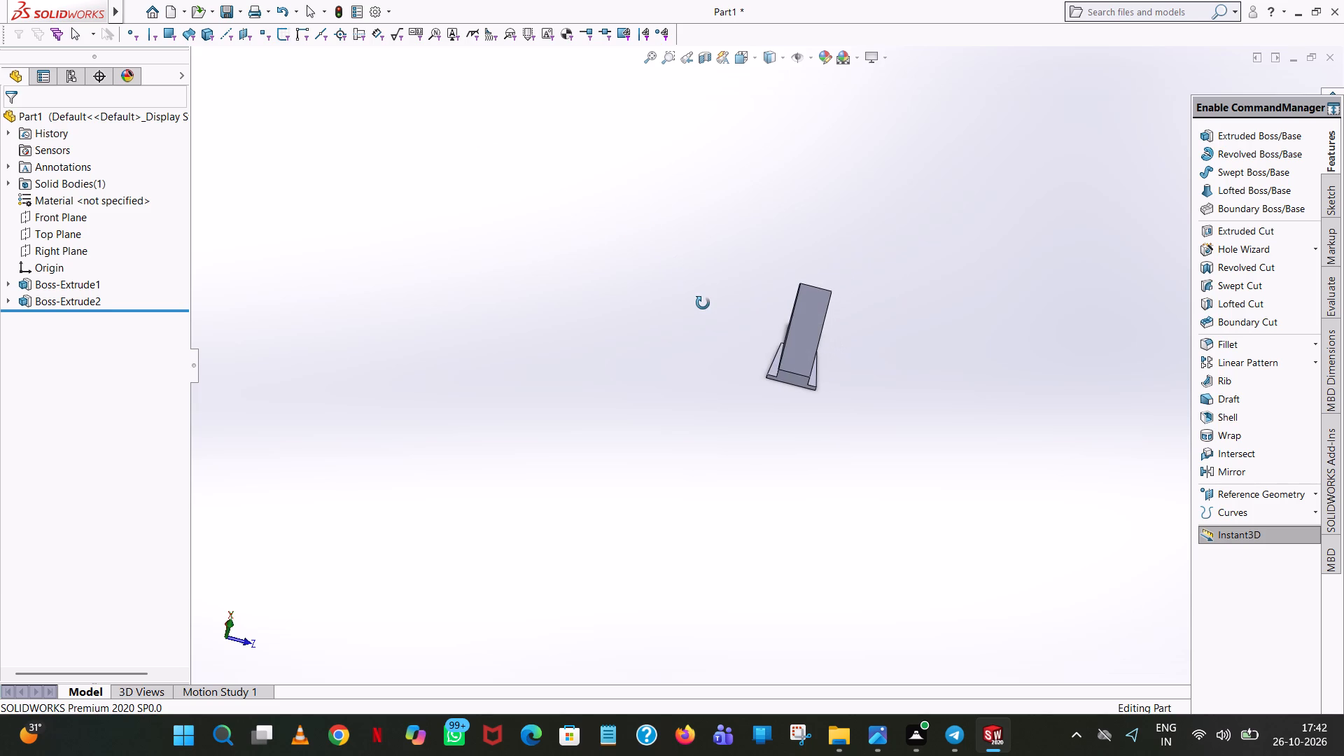
middle_drag(703, 303, 706, 312)
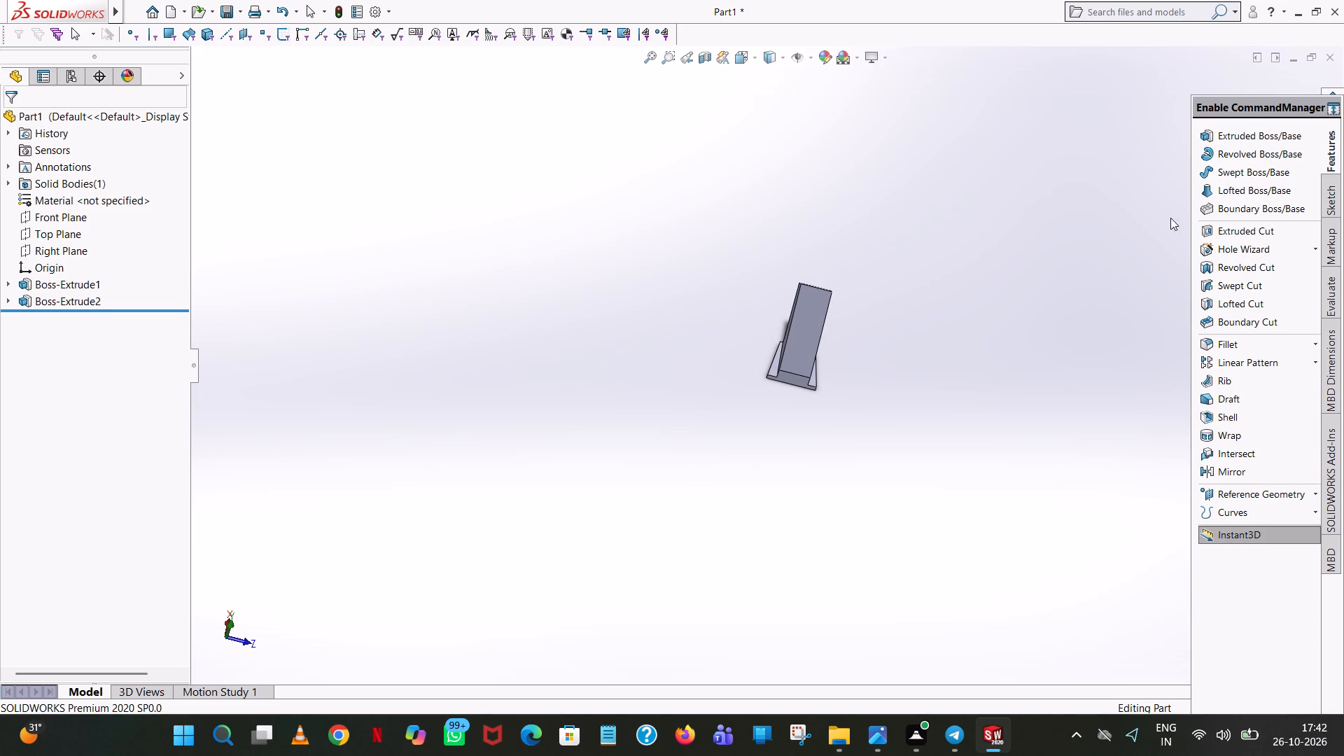
click(1258, 141)
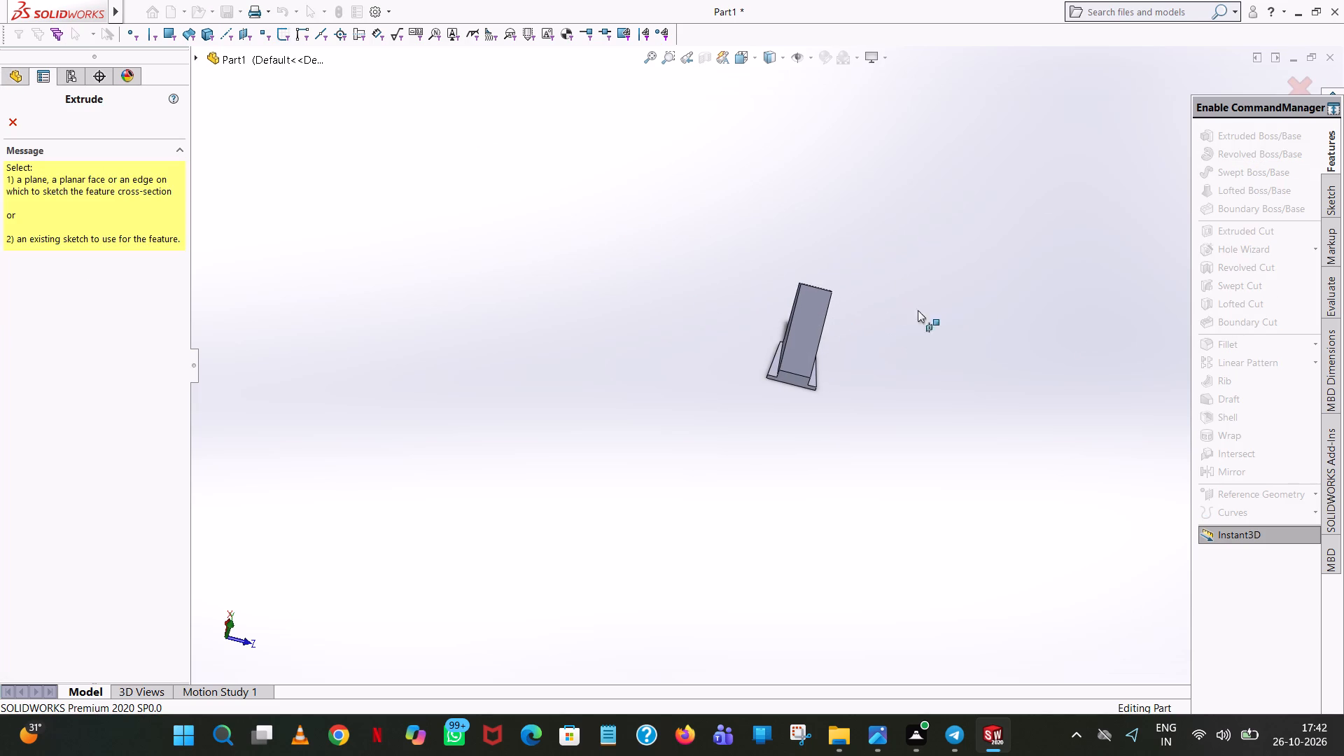
click(808, 334)
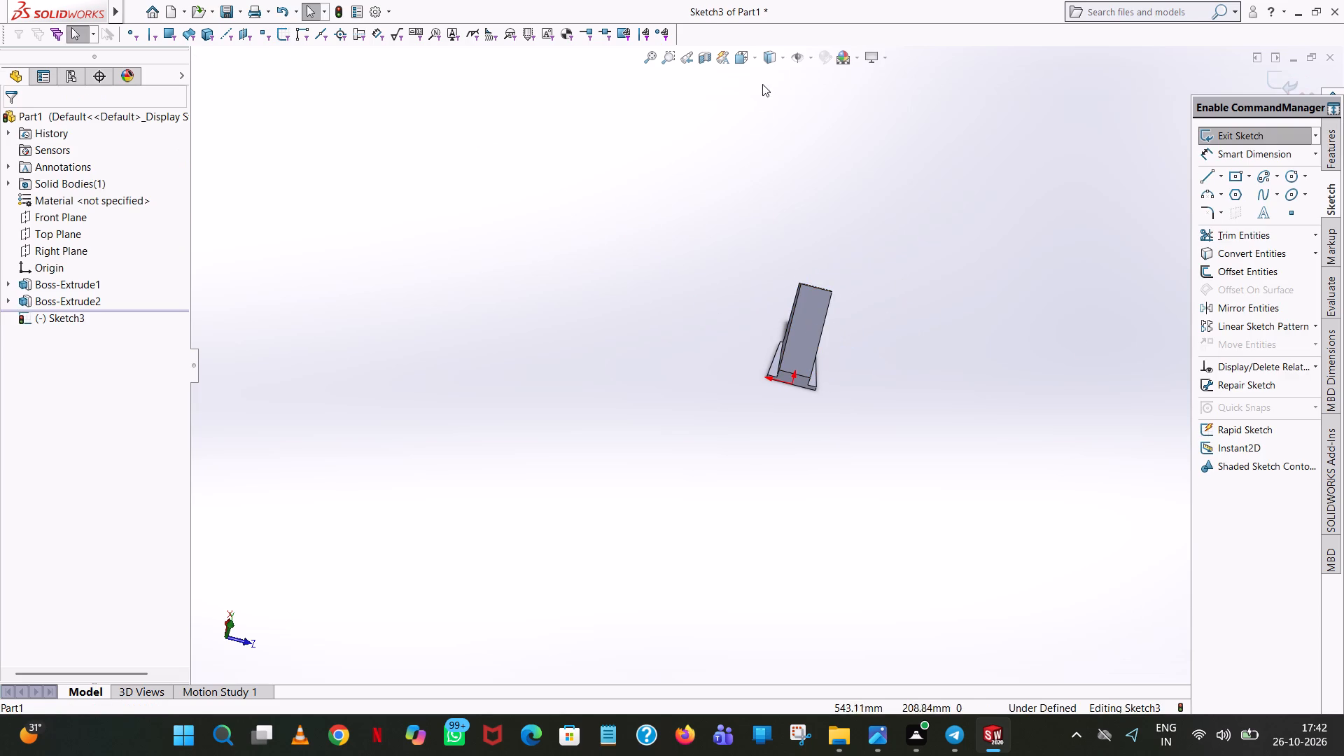
click(759, 57)
click(821, 127)
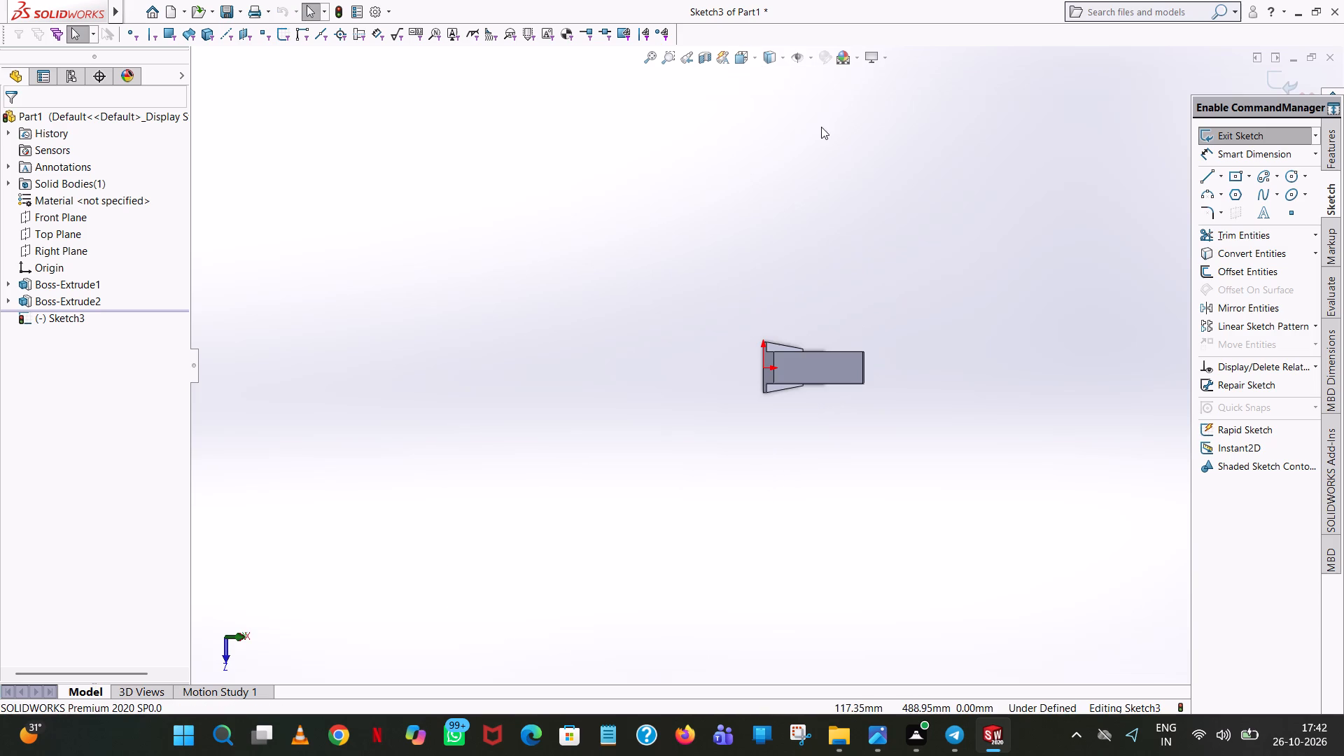
Sketch a line about 255 mm long from the +Z corner of the slanted face's plate-end edge, with its angle set to 8°.
click(1215, 180)
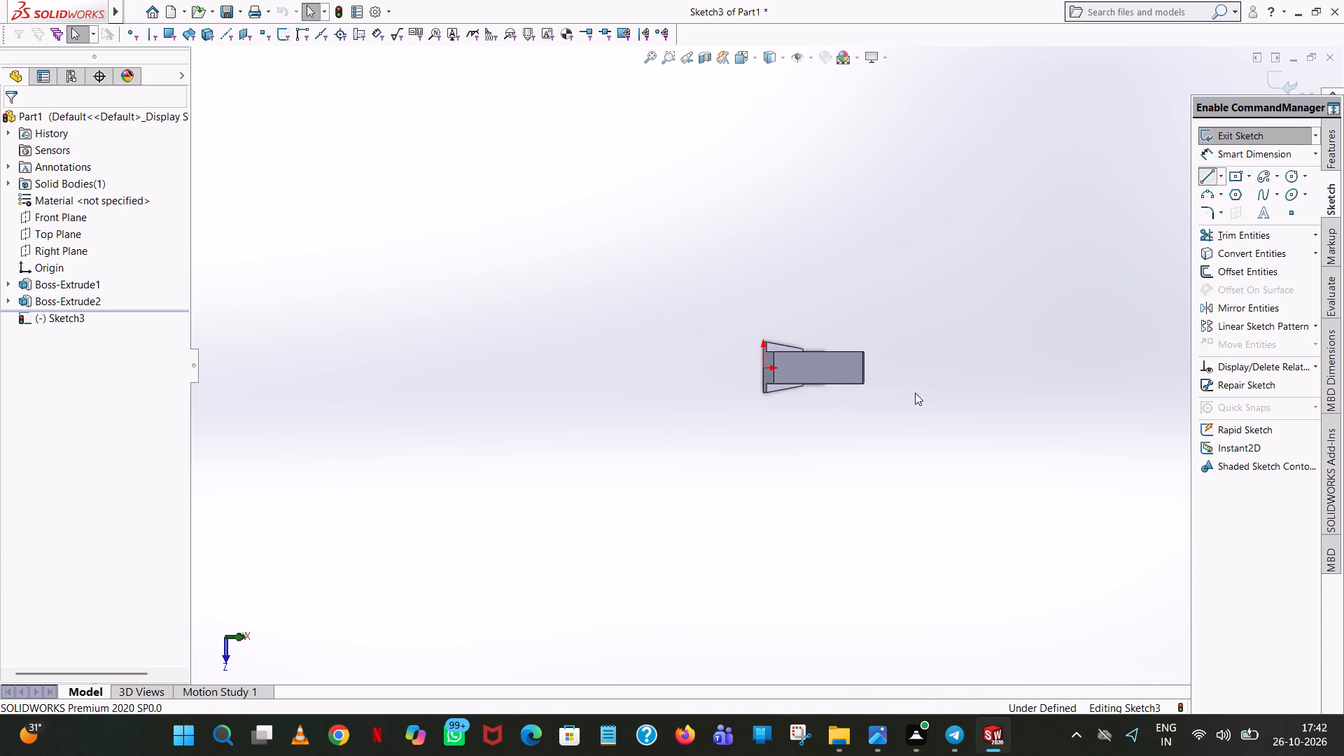
scroll(902, 411, down, 7)
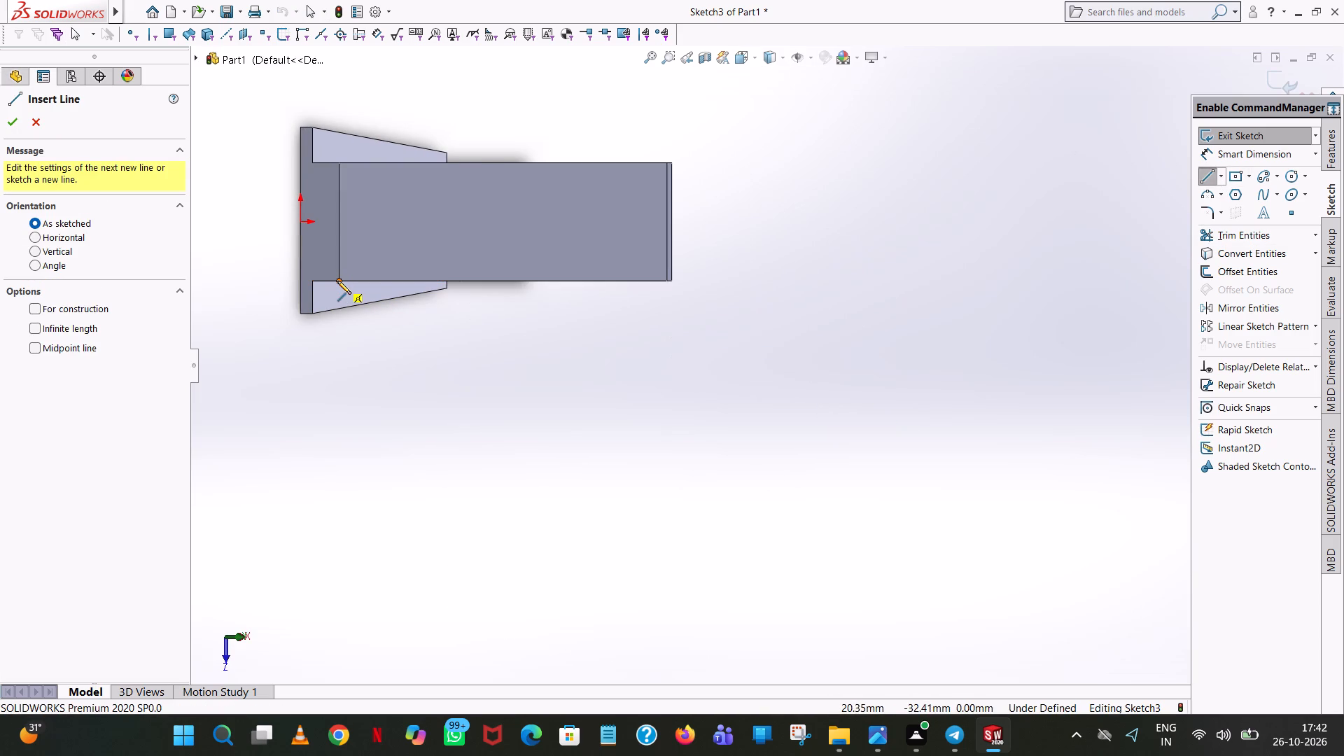
click(337, 281)
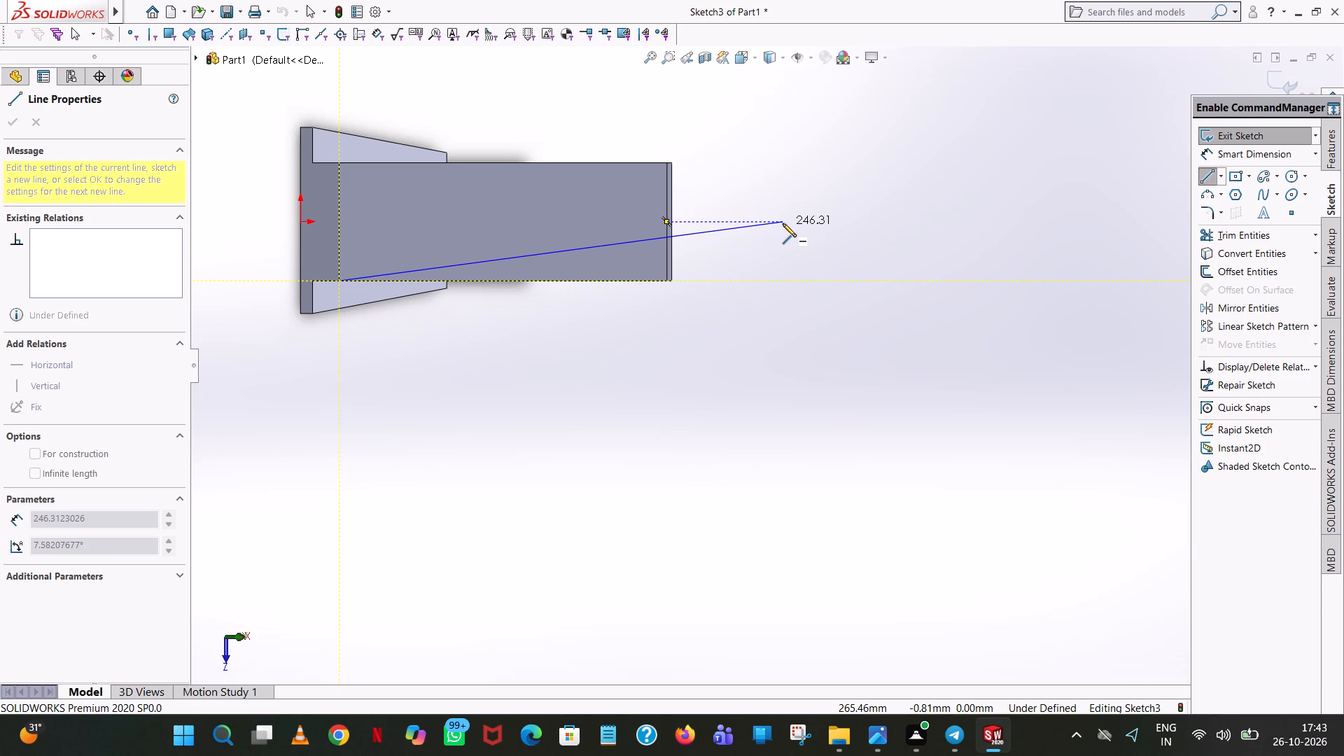
click(798, 216)
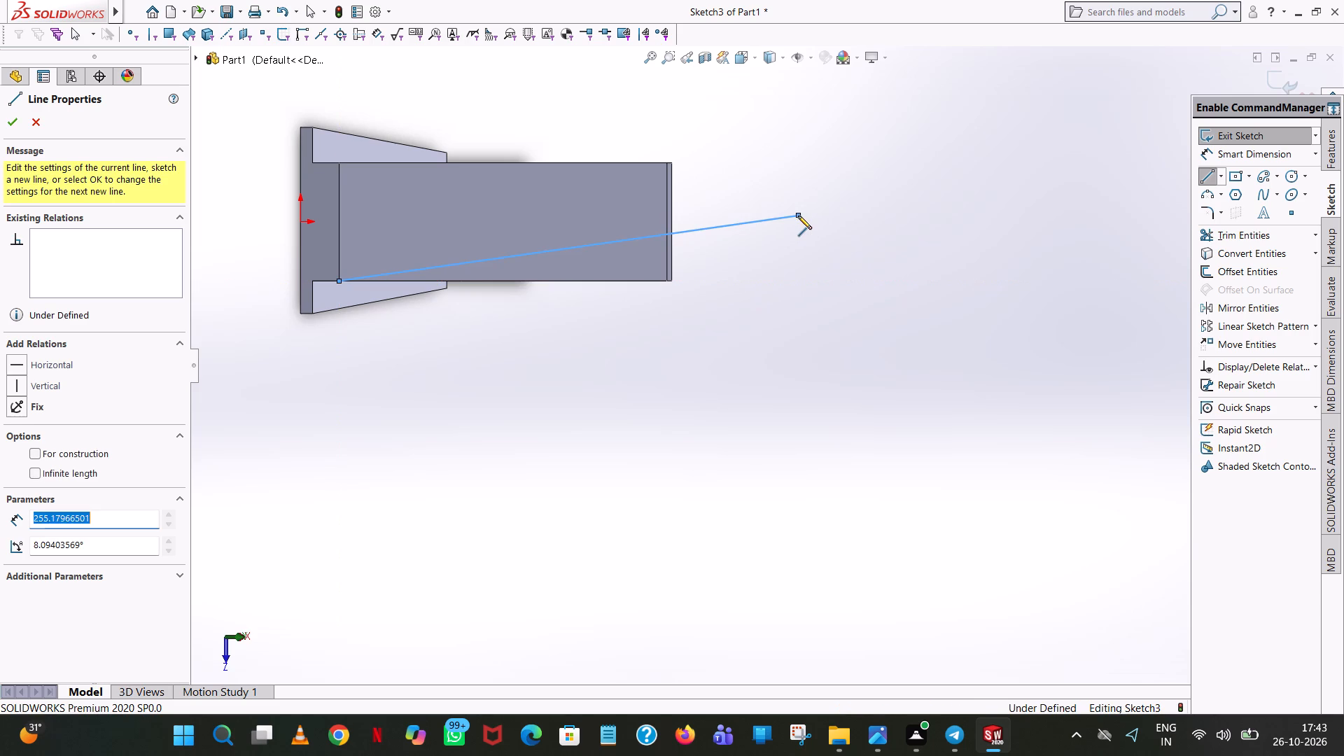
right_click(798, 216)
click(897, 235)
click(743, 223)
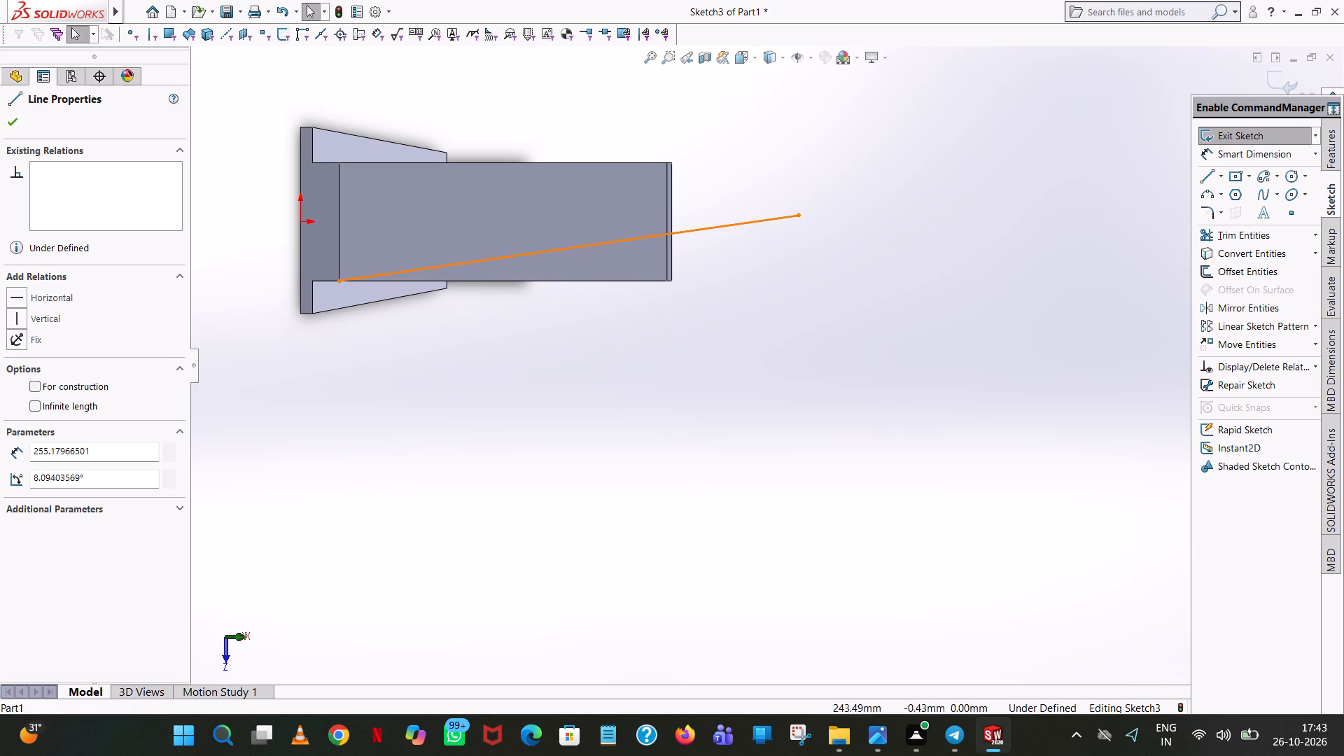
double_click(92, 472)
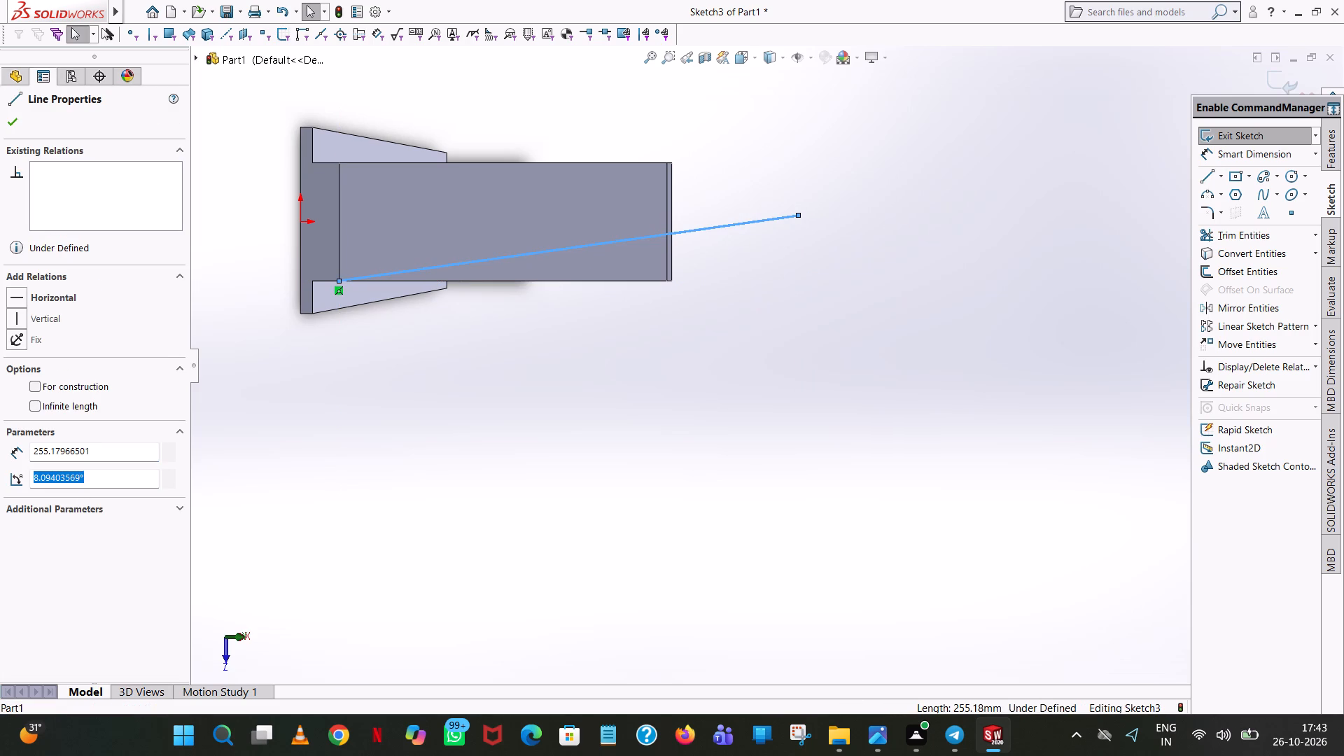
key(8)
key(Return)
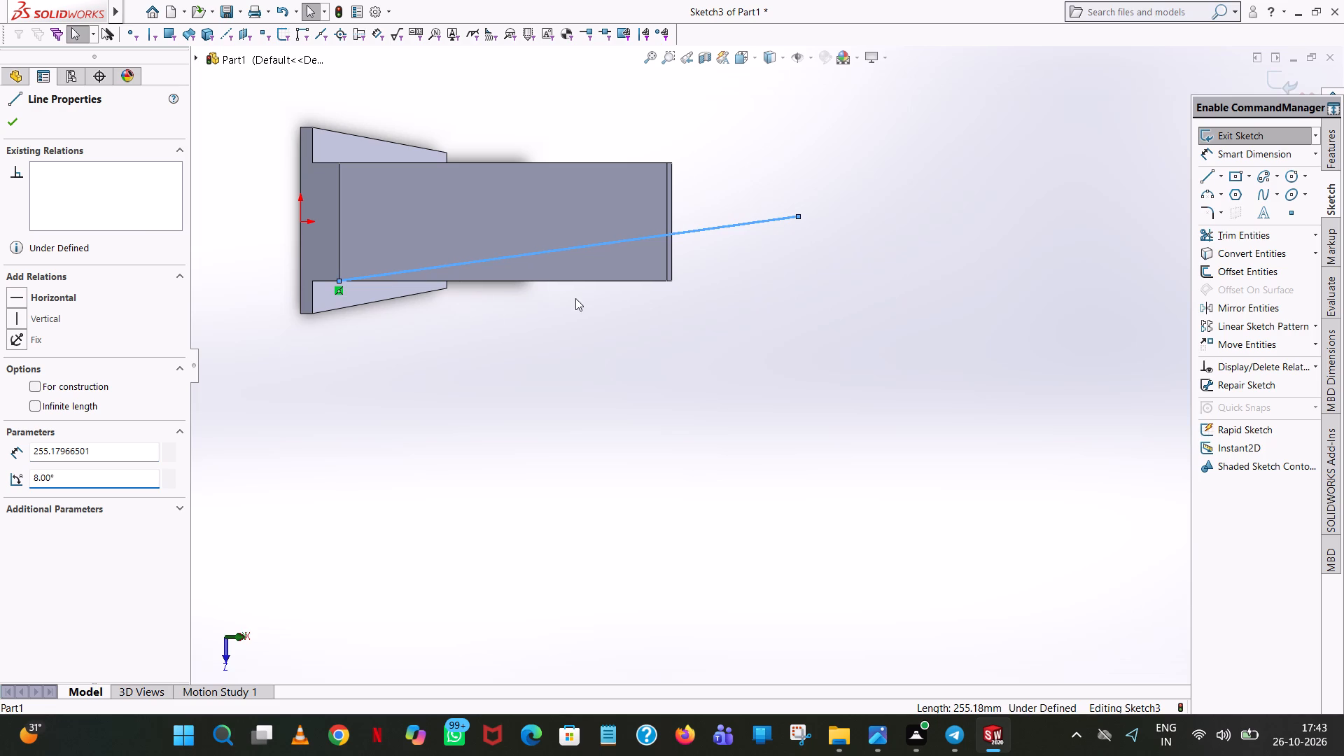
click(1006, 141)
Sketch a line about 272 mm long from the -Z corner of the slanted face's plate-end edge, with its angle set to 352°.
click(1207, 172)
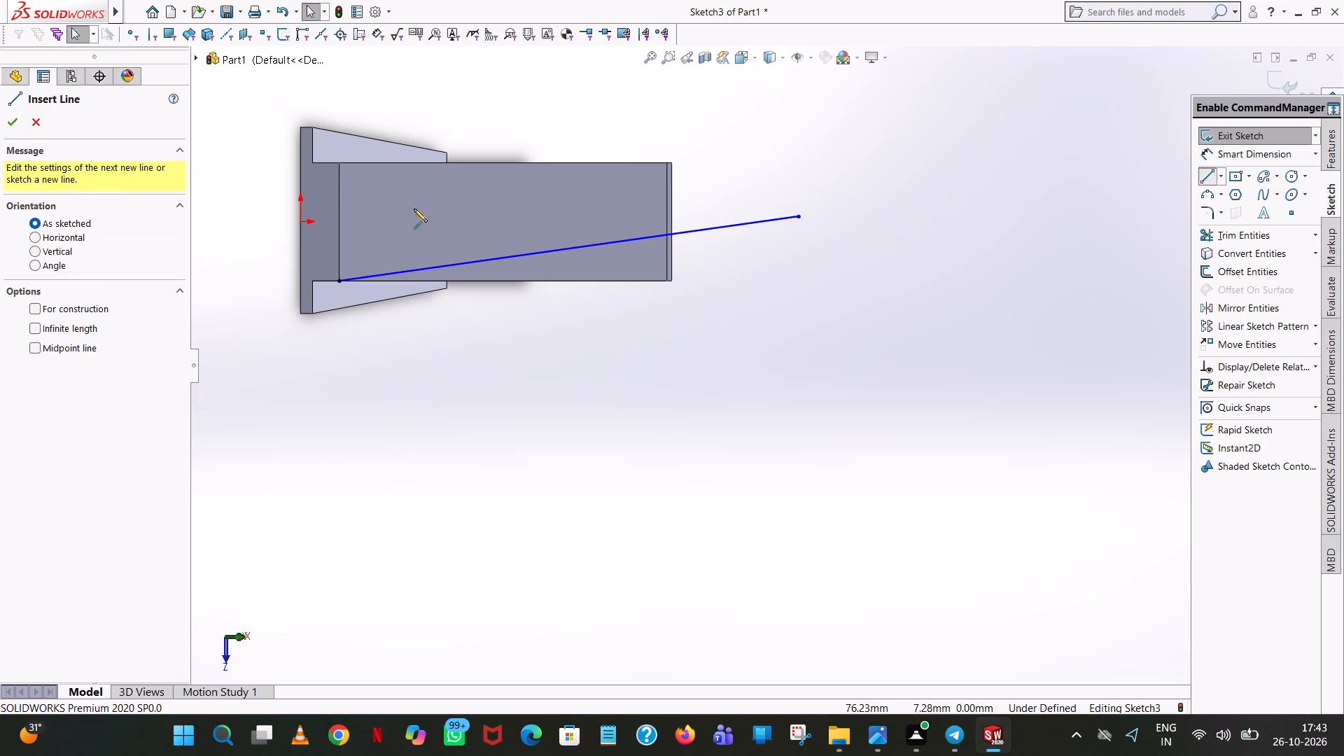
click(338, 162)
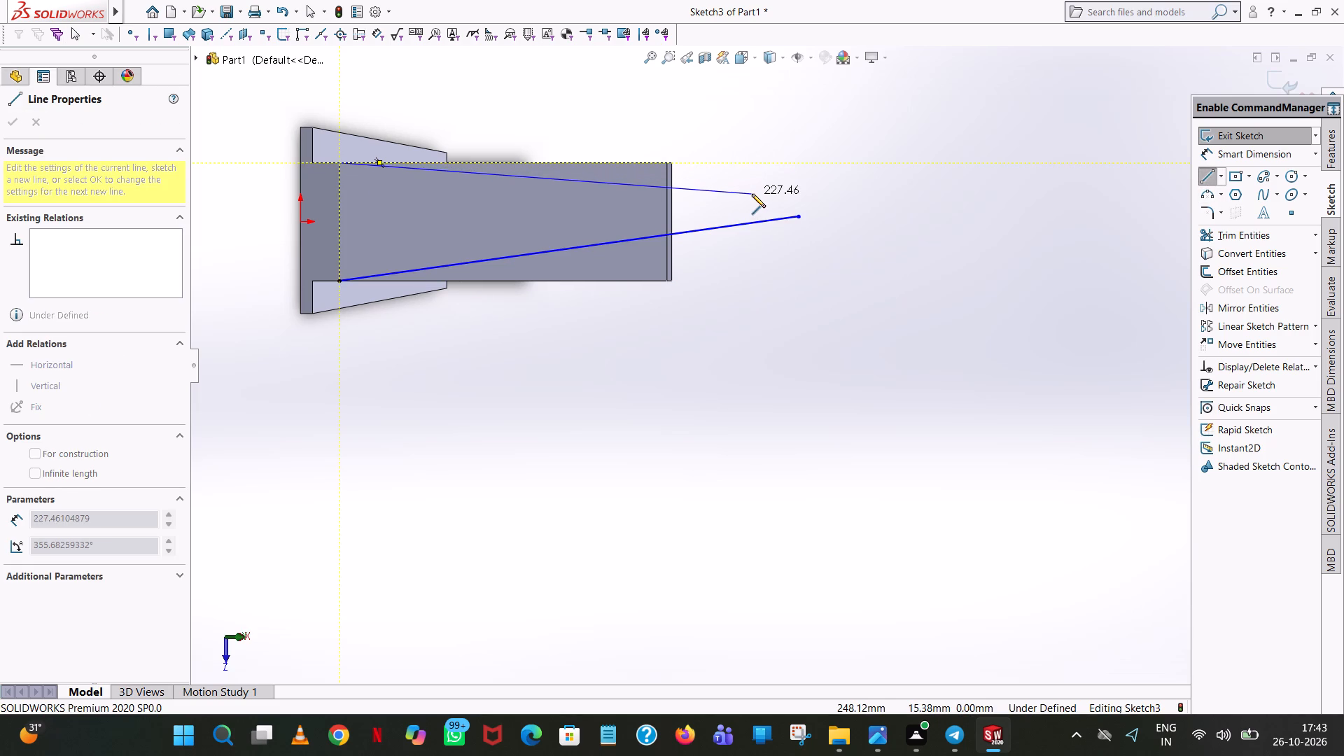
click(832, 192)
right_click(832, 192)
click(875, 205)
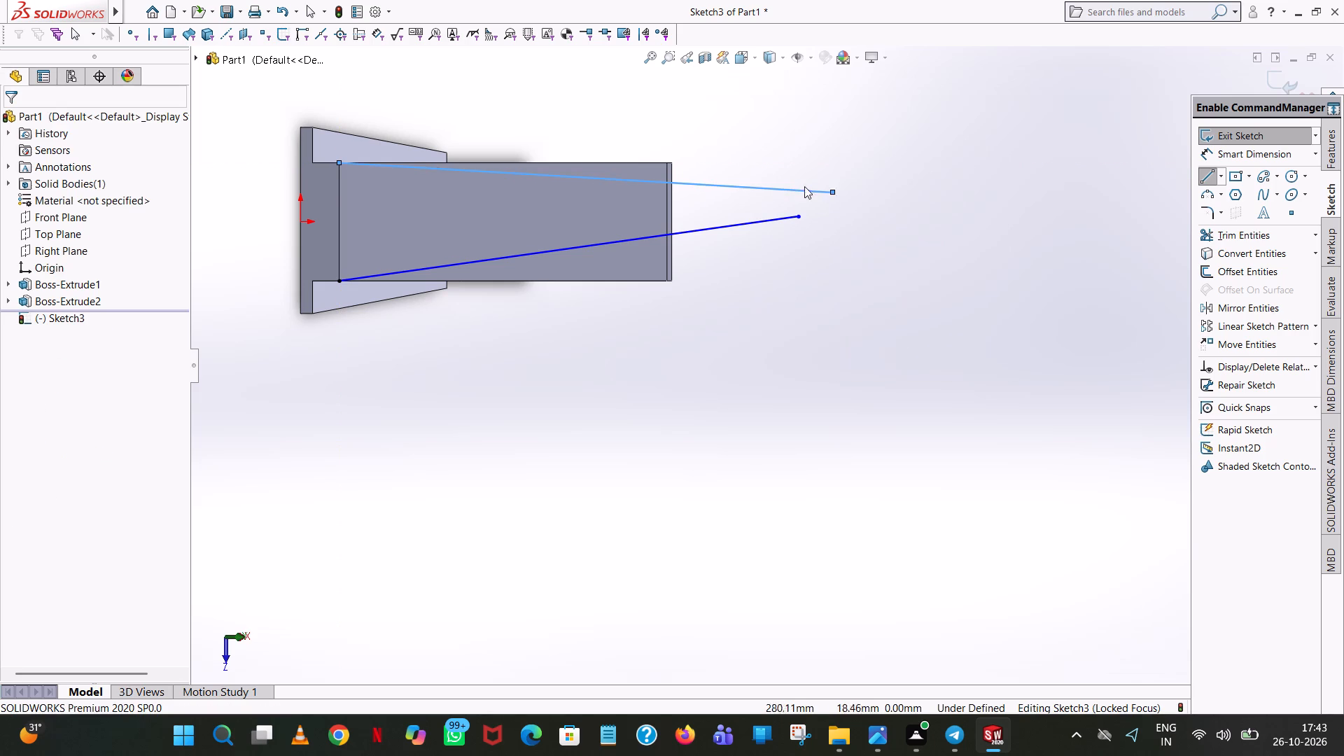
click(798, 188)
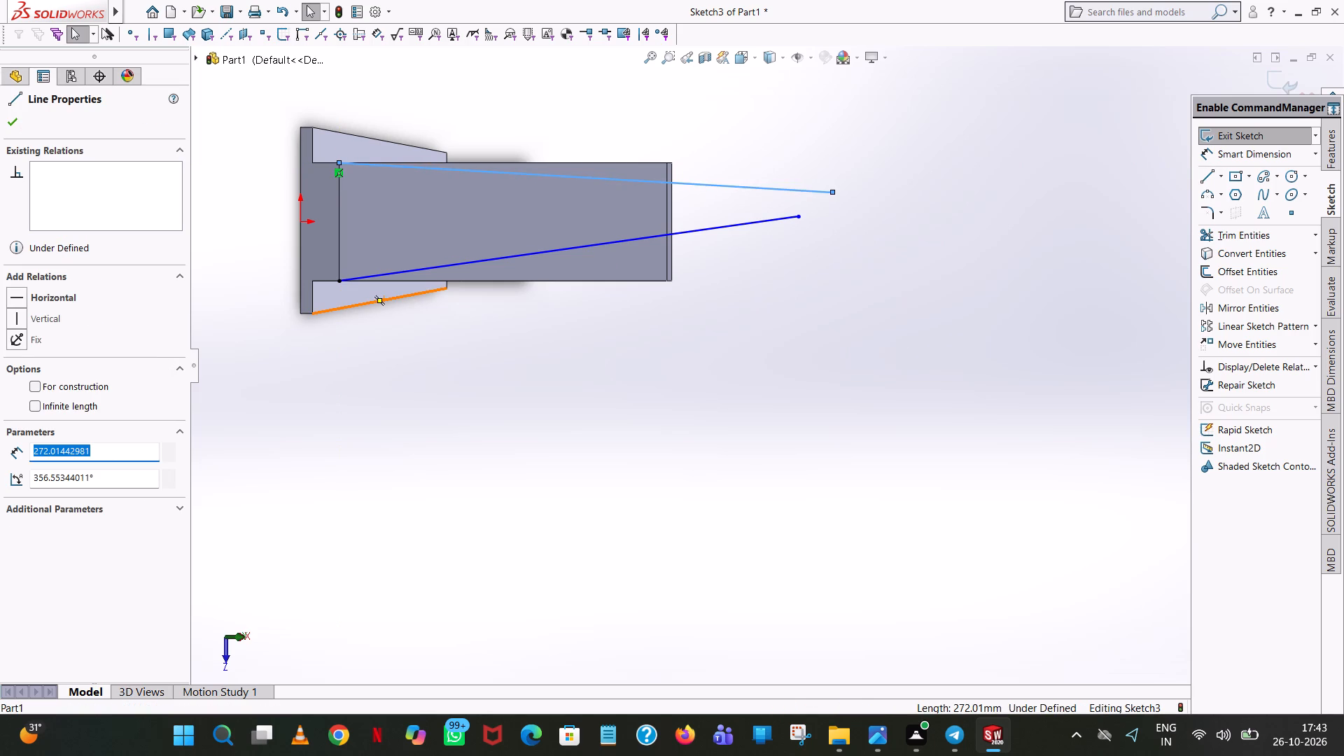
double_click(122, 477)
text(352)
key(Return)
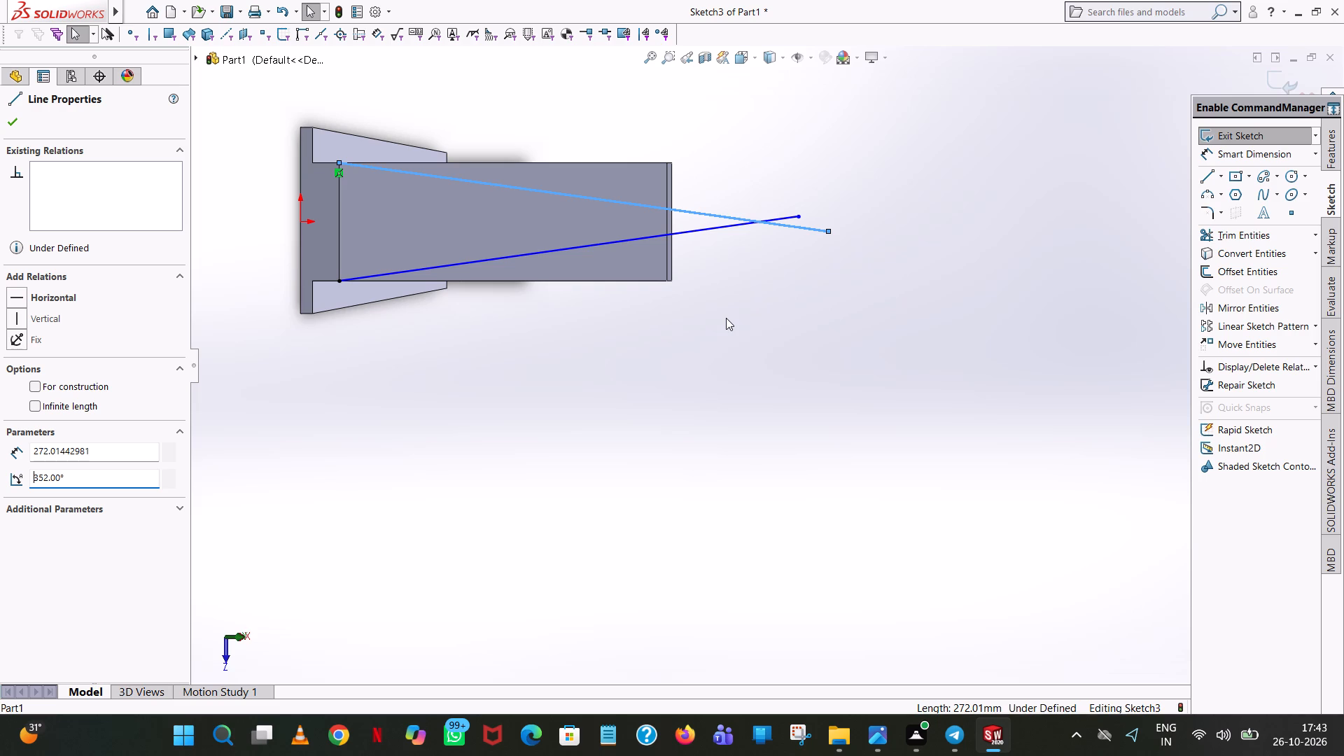
Trim away both crossing slanted lines completely, including their short ends beyond the intersection.
middle_drag(727, 317, 777, 244)
scroll(782, 241, up, 1)
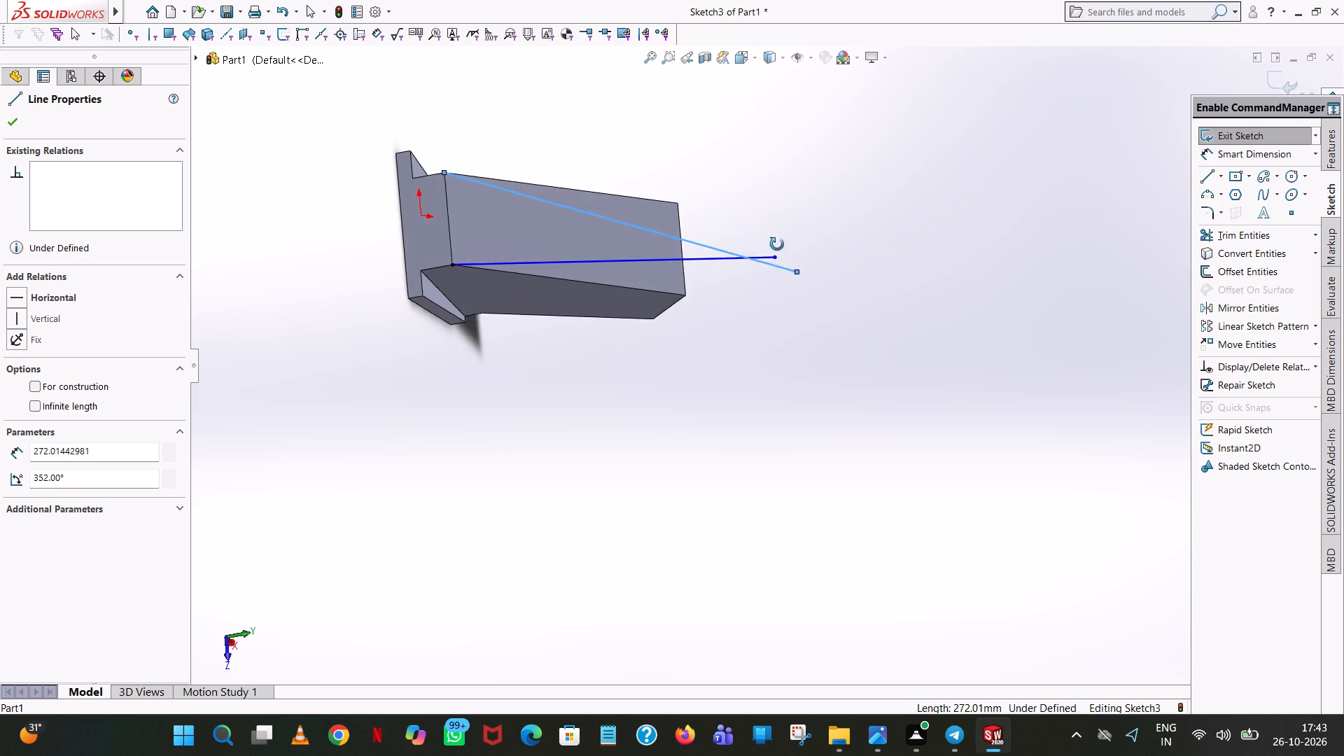
middle_drag(777, 244, 860, 136)
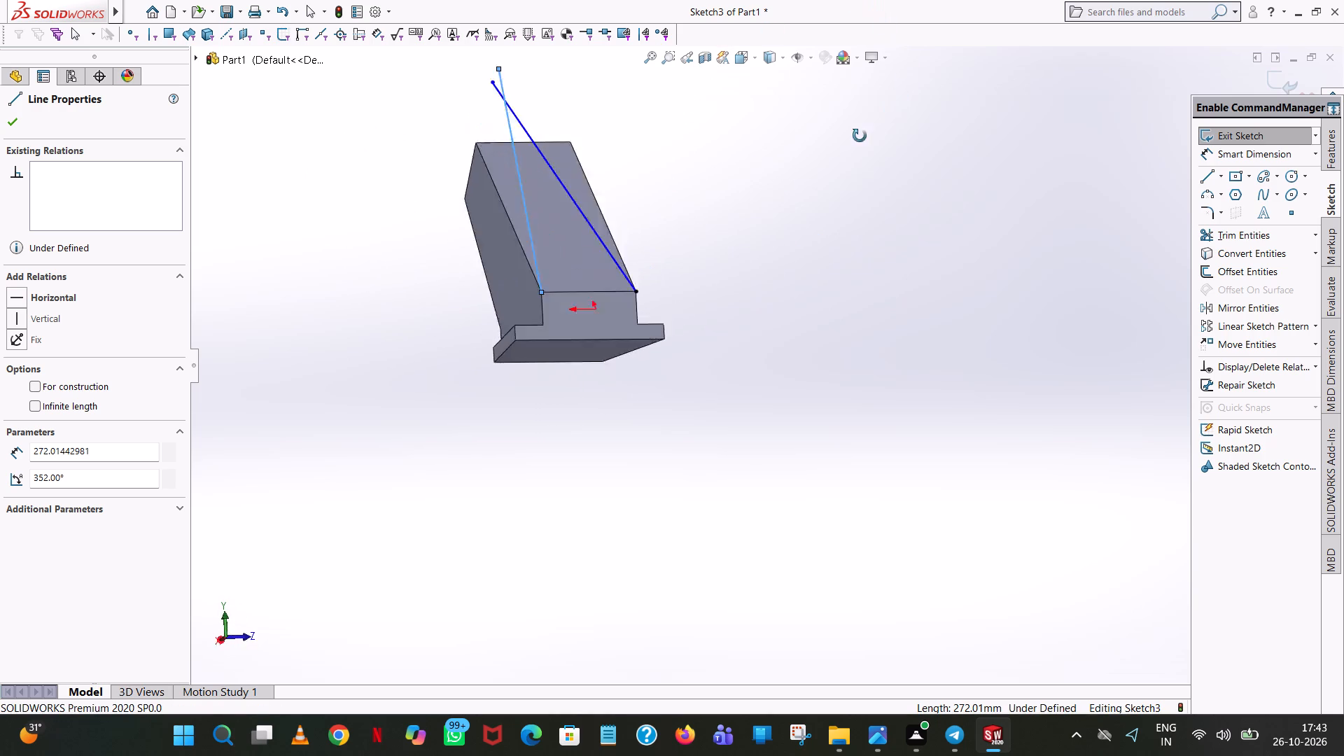
middle_drag(860, 136, 866, 251)
scroll(855, 199, up, 1)
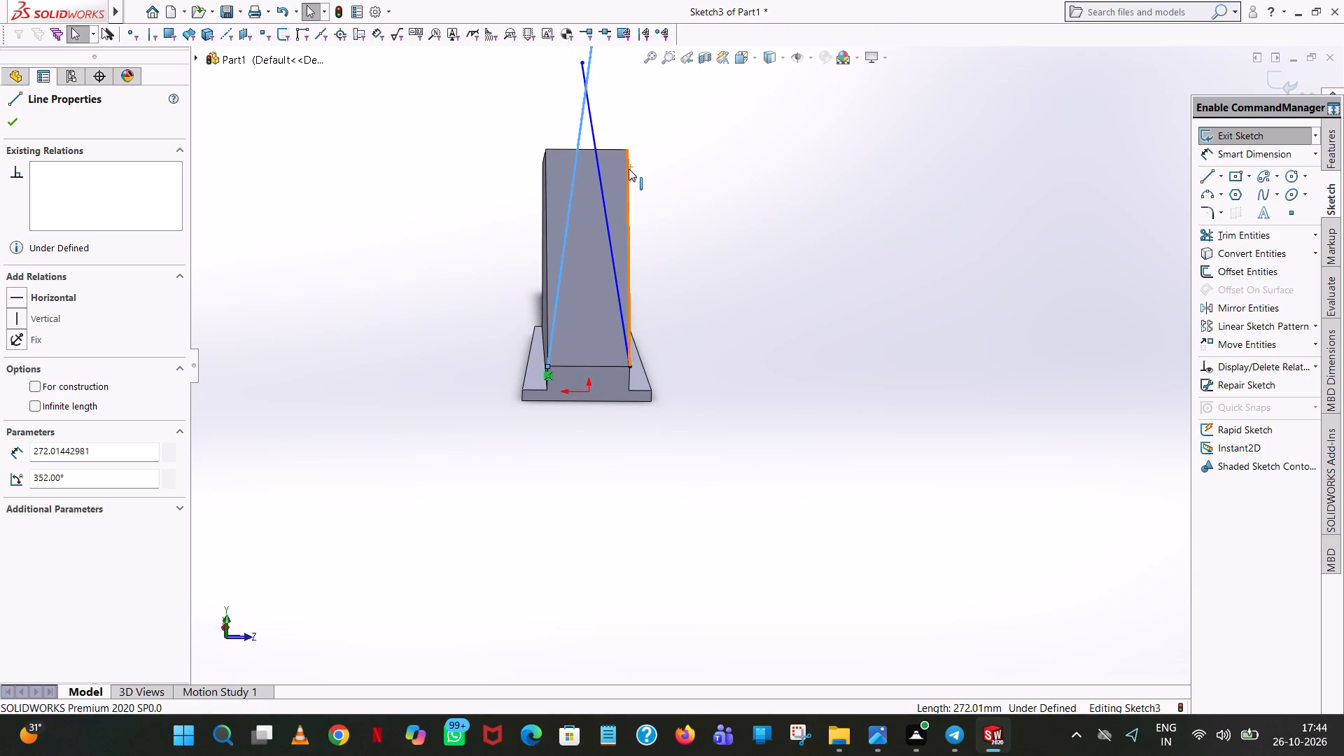
scroll(629, 169, down, 5)
scroll(577, 327, up, 3)
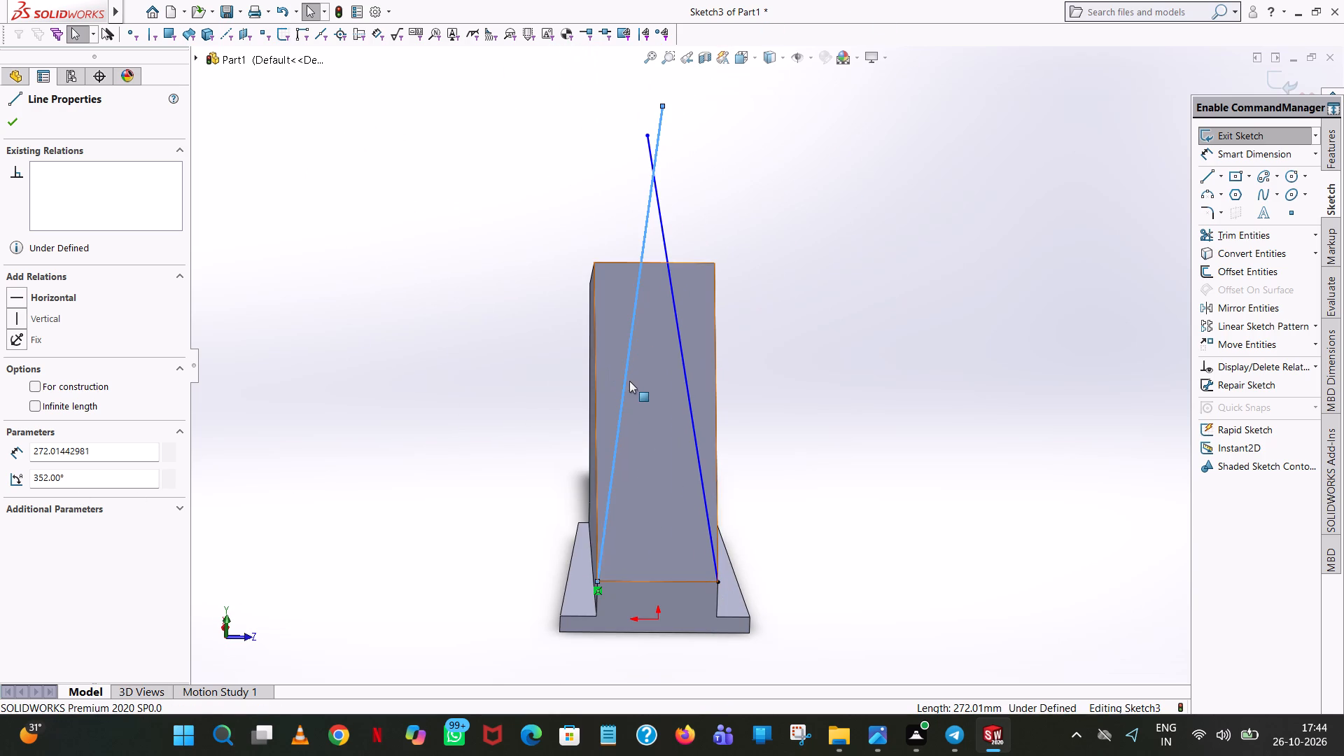
click(1232, 232)
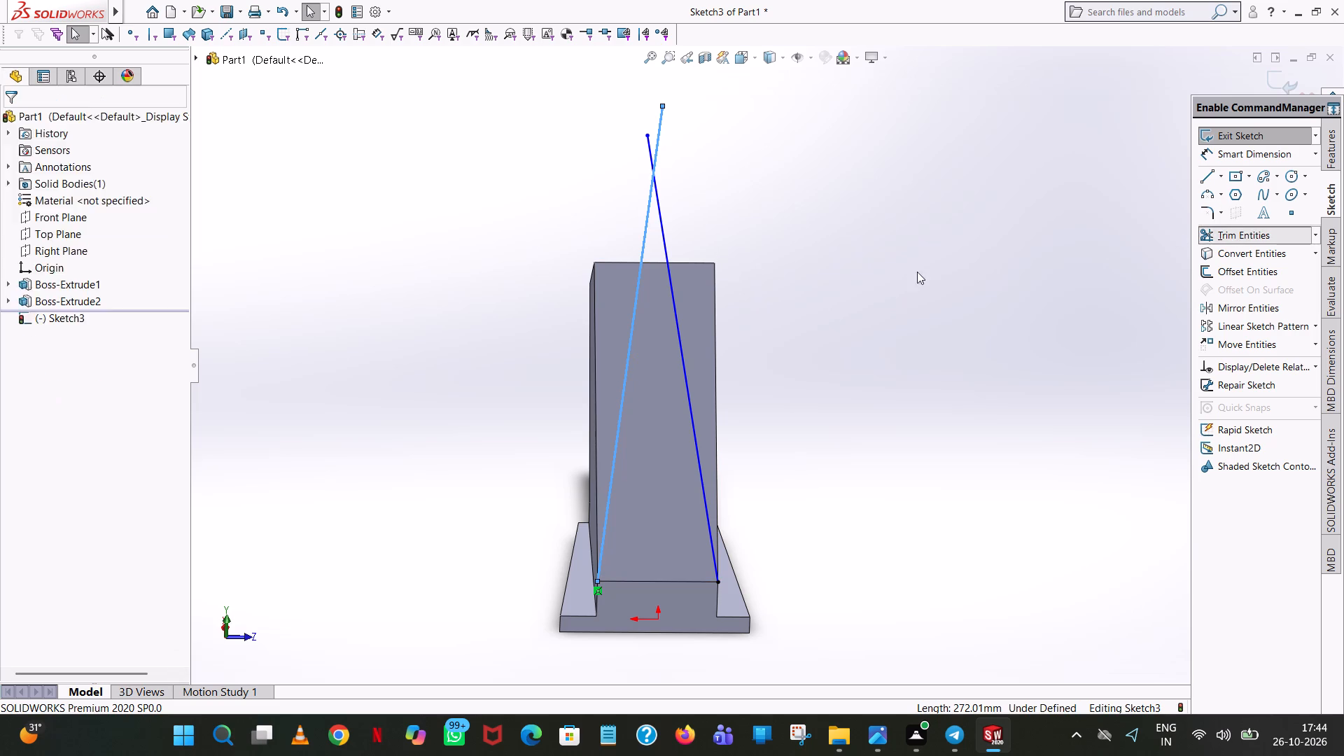
click(689, 384)
click(625, 360)
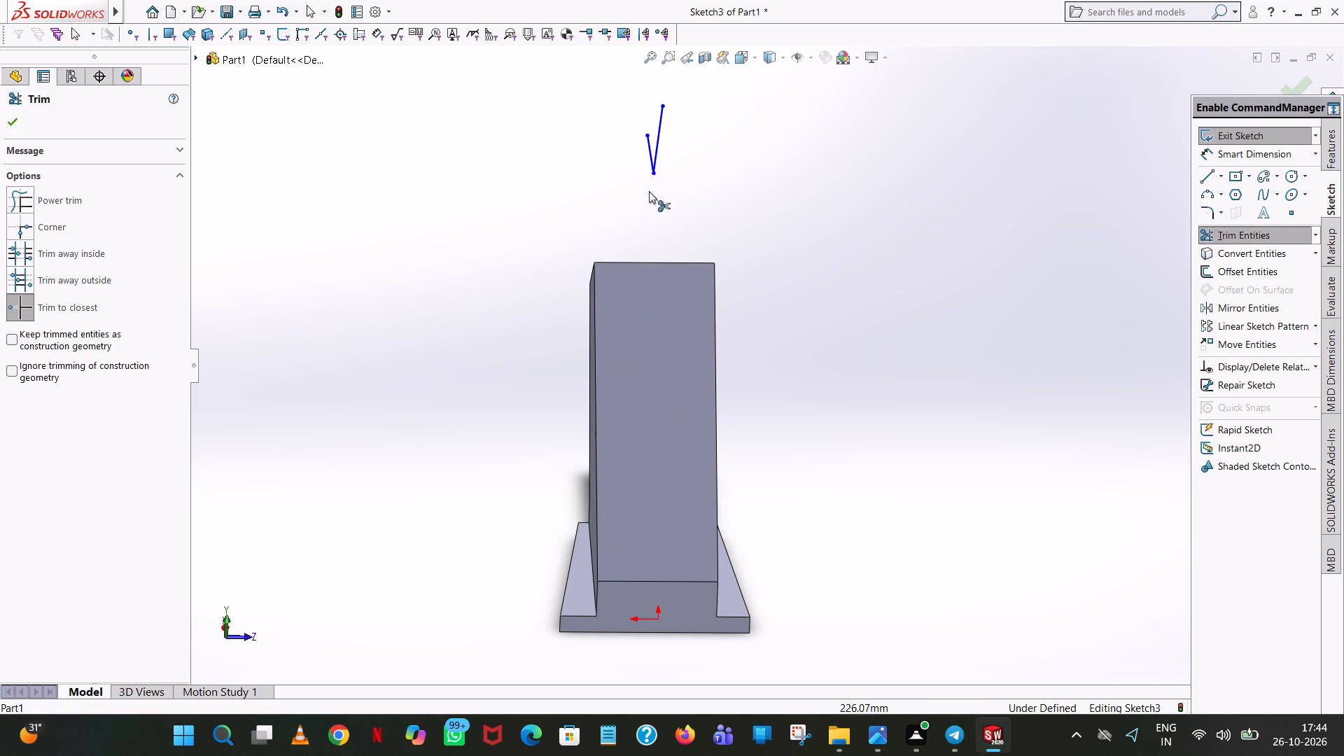
click(648, 147)
click(656, 145)
Sketch a line about 237 mm long from the +Z corner of the slanted face's plate-end edge, with its angle set to 4°.
click(1209, 174)
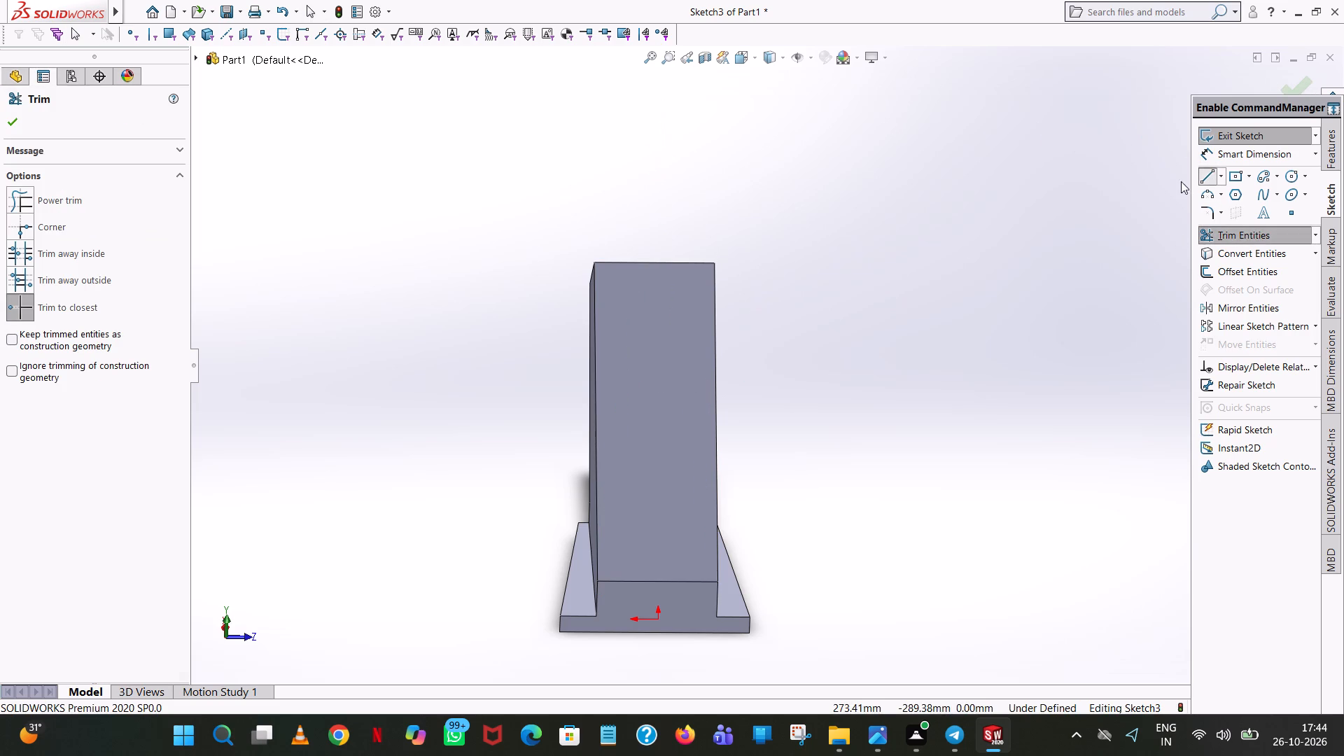
click(715, 581)
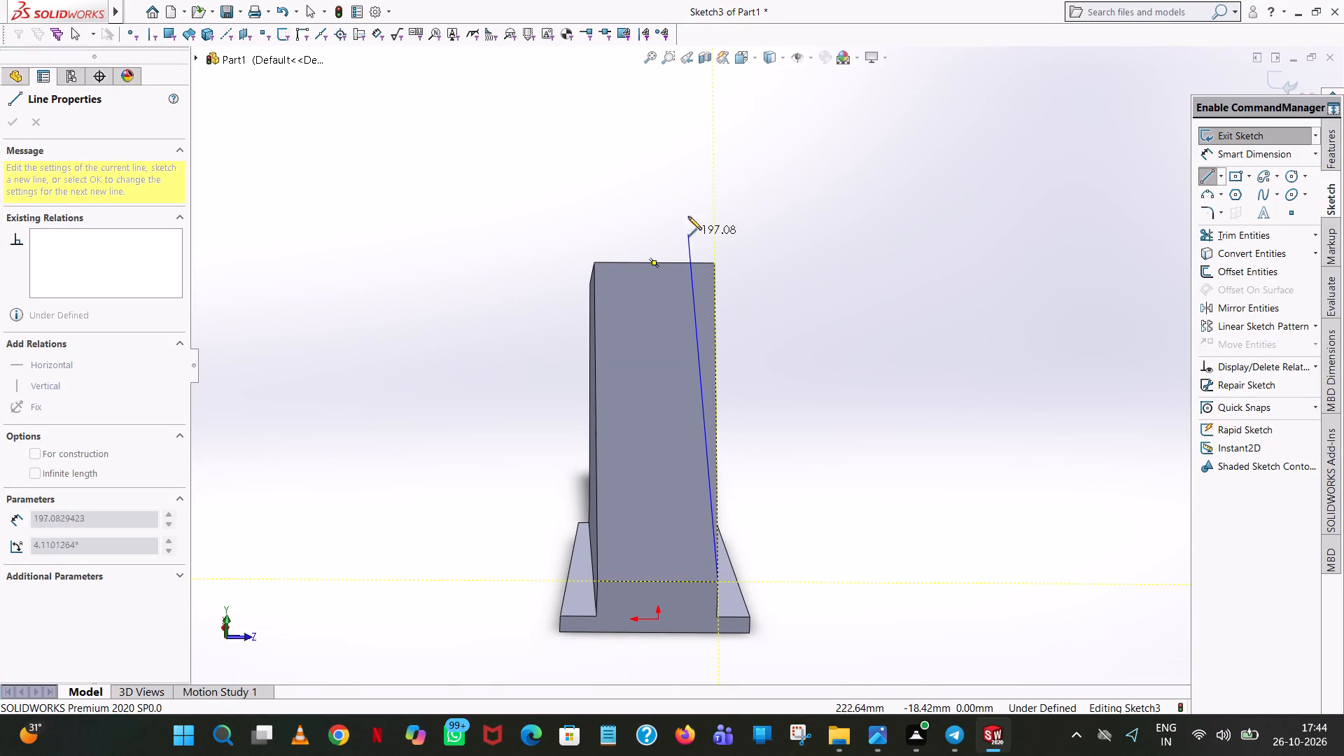
click(679, 164)
right_click(679, 164)
click(696, 175)
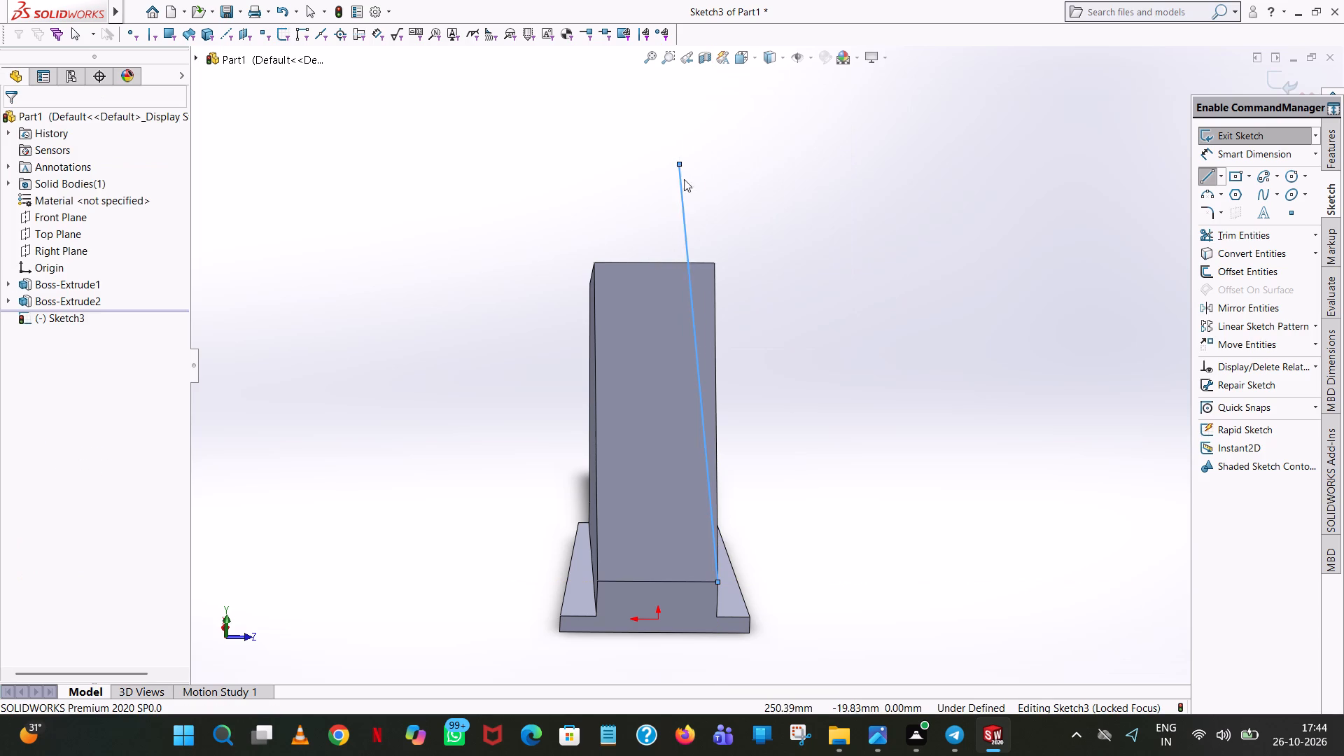
click(678, 188)
double_click(88, 476)
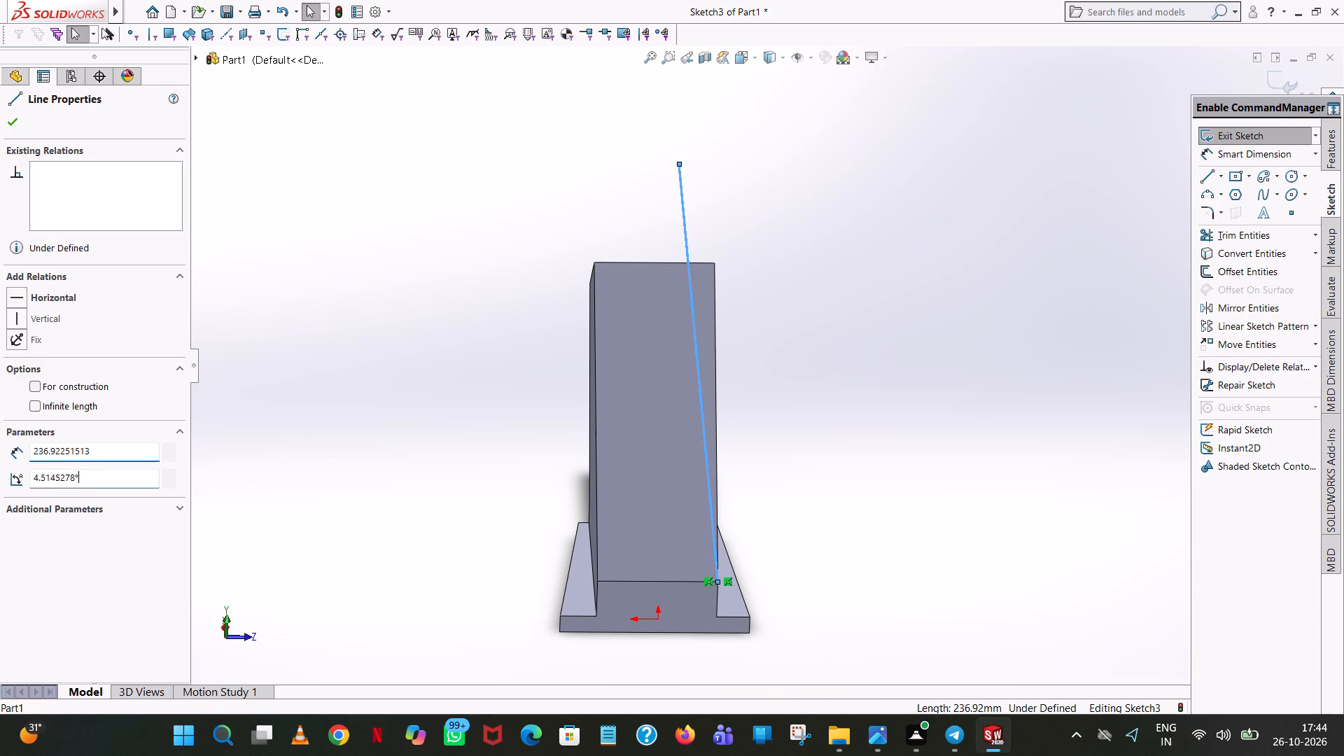
key(4)
scroll(88, 476, right, 20)
scroll(88, 476, right, 5)
key(Return)
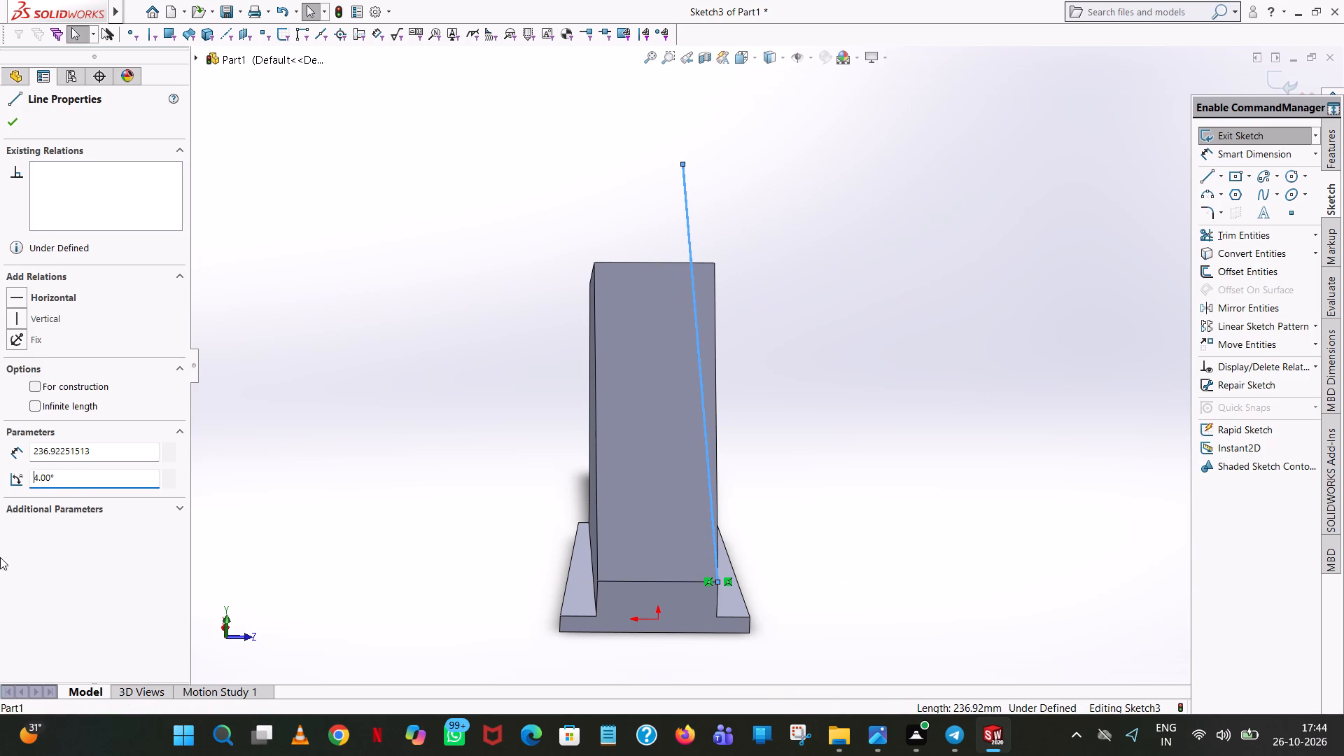
Sketch a line about 257 mm long from the -Z corner of the slanted face's plate-end edge, with its angle set to 356°.
click(1202, 174)
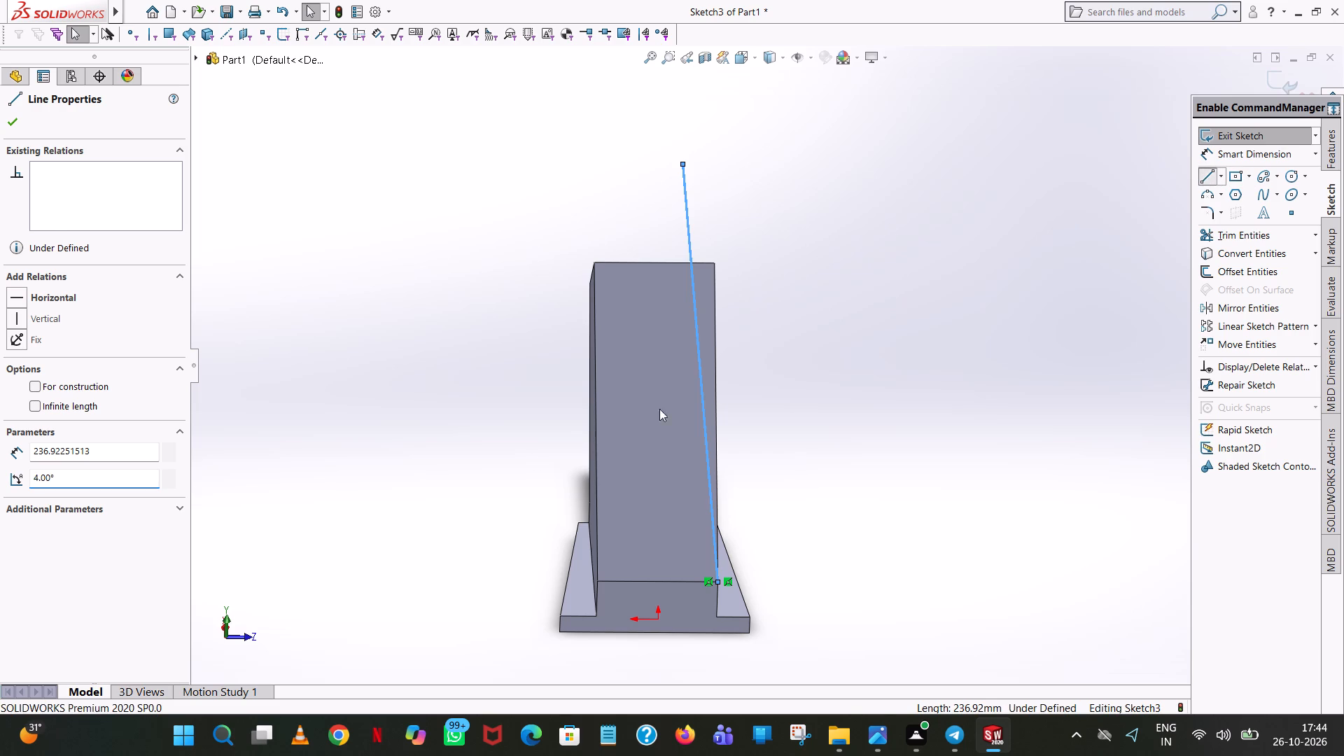
click(597, 580)
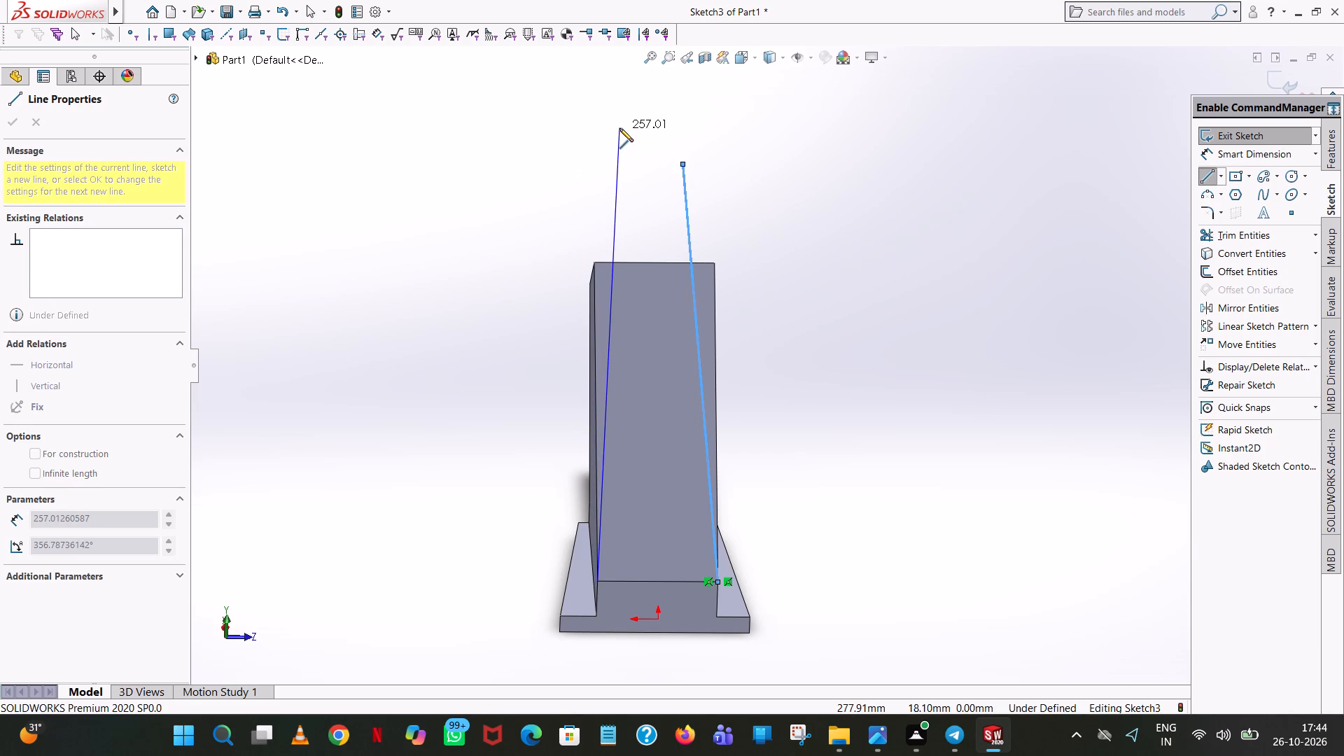
click(619, 128)
right_click(619, 128)
click(655, 135)
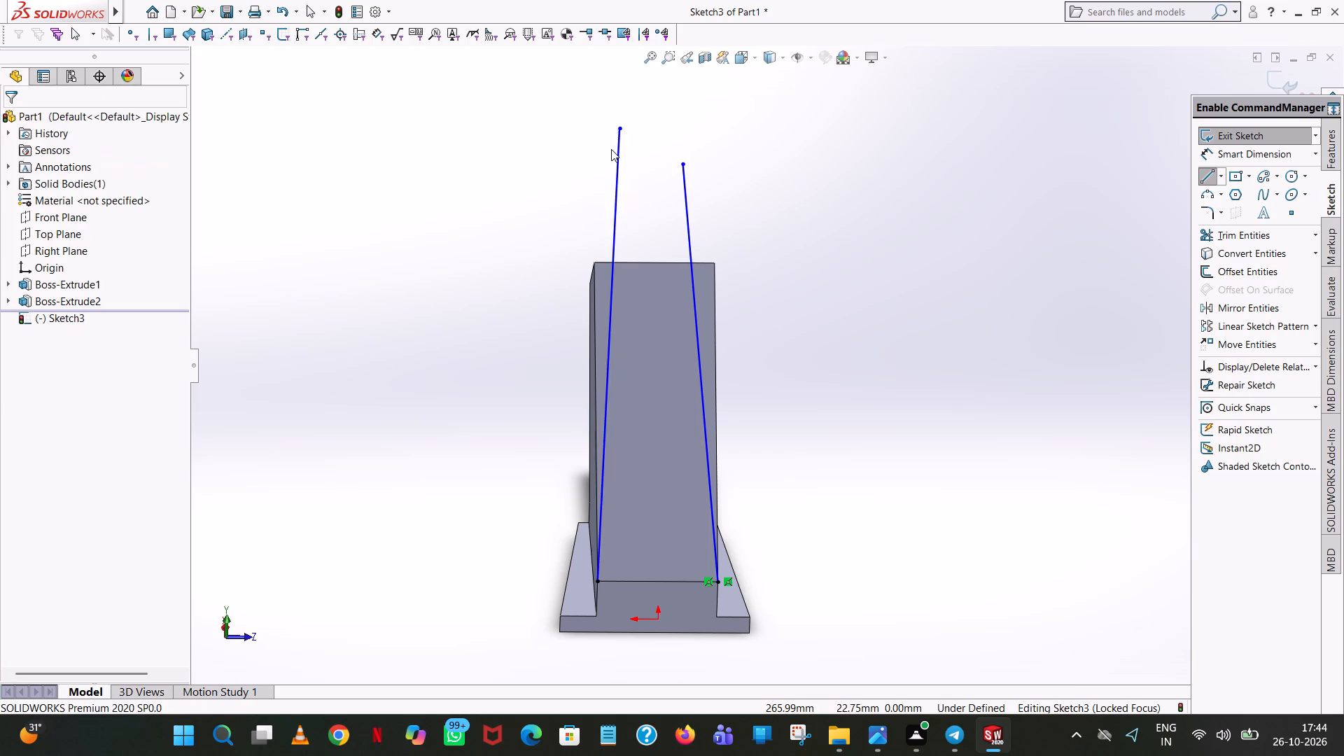
click(617, 162)
double_click(107, 485)
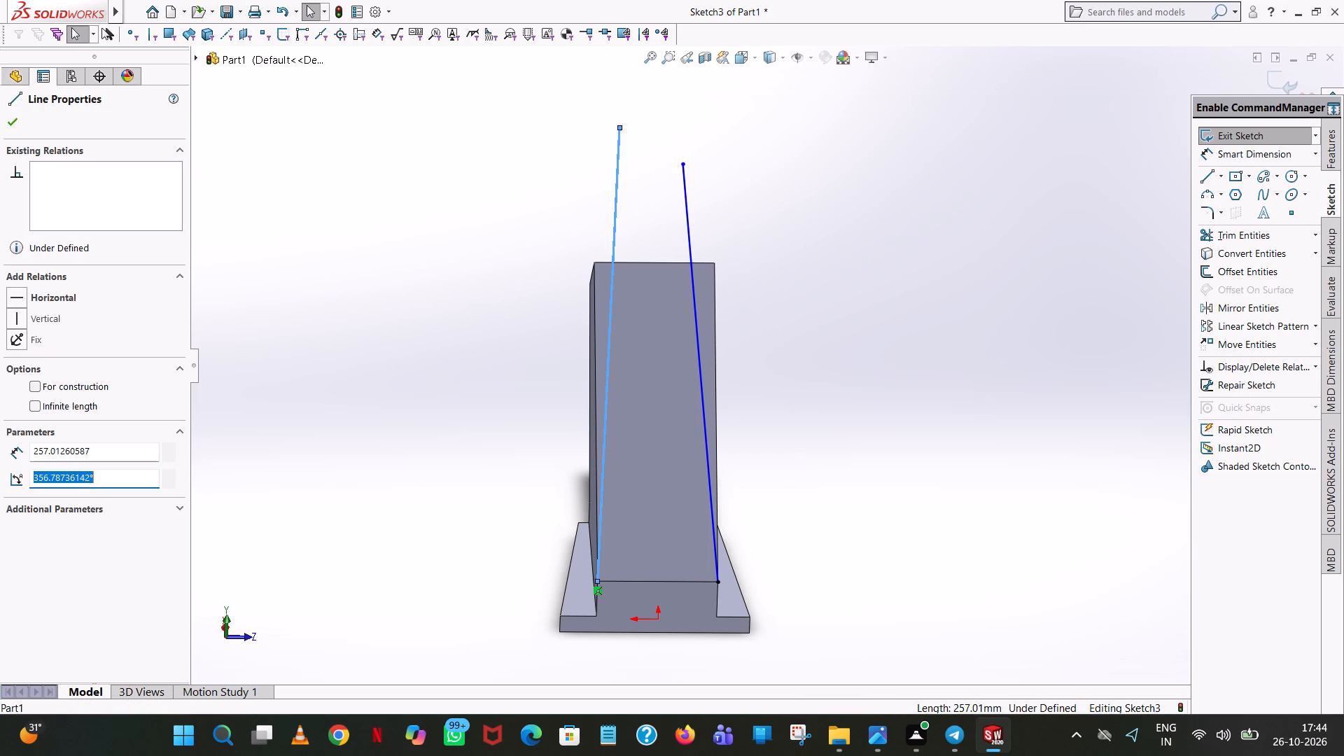
text(356)
key(Return)
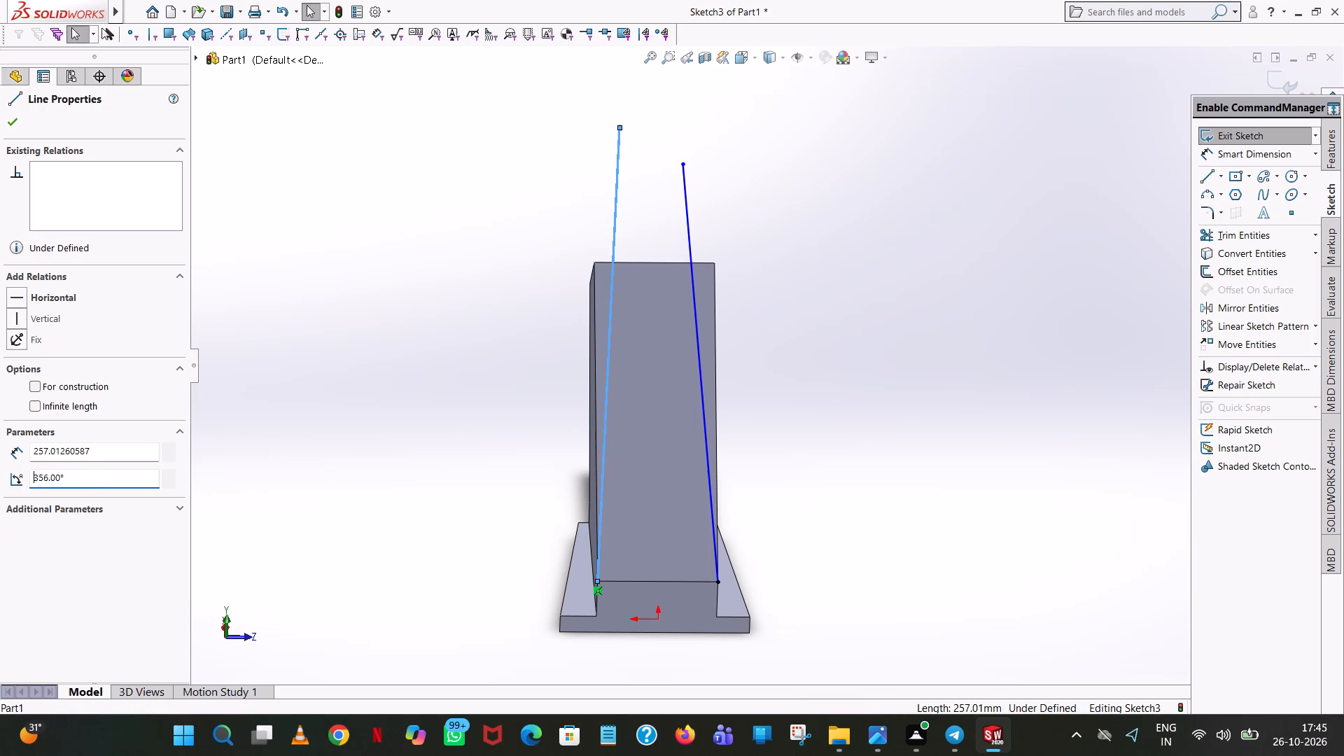
click(259, 262)
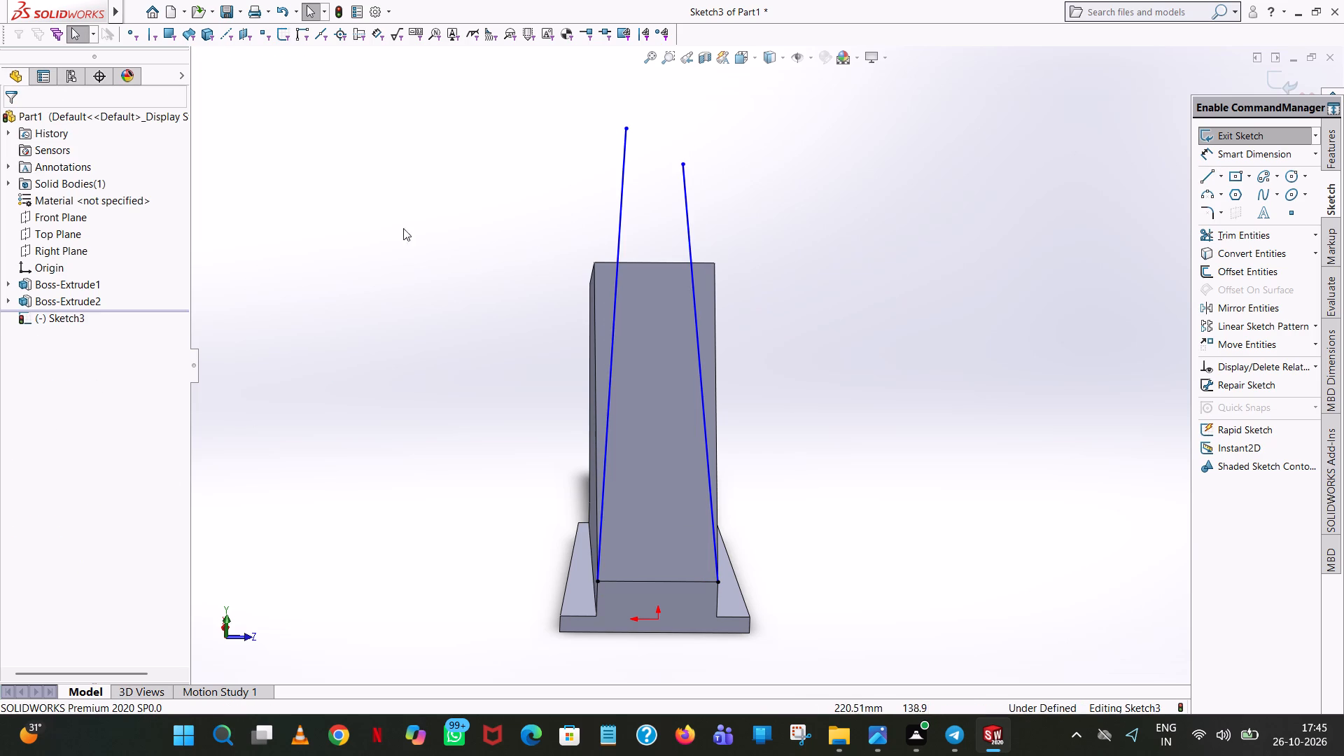
Sketch a line about 40 mm long along the slanted face's far end edge, connecting the two tapered lines.
click(1199, 170)
click(618, 262)
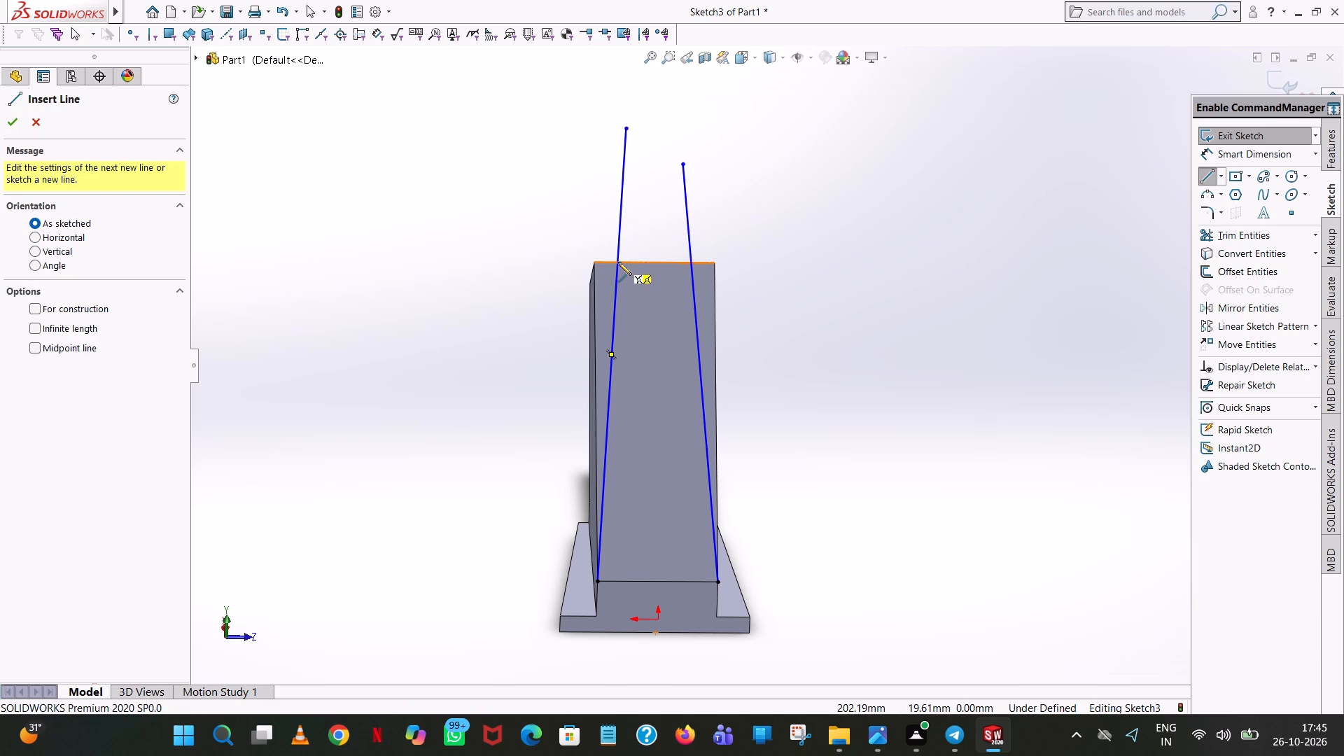
click(692, 263)
right_click(692, 263)
click(718, 269)
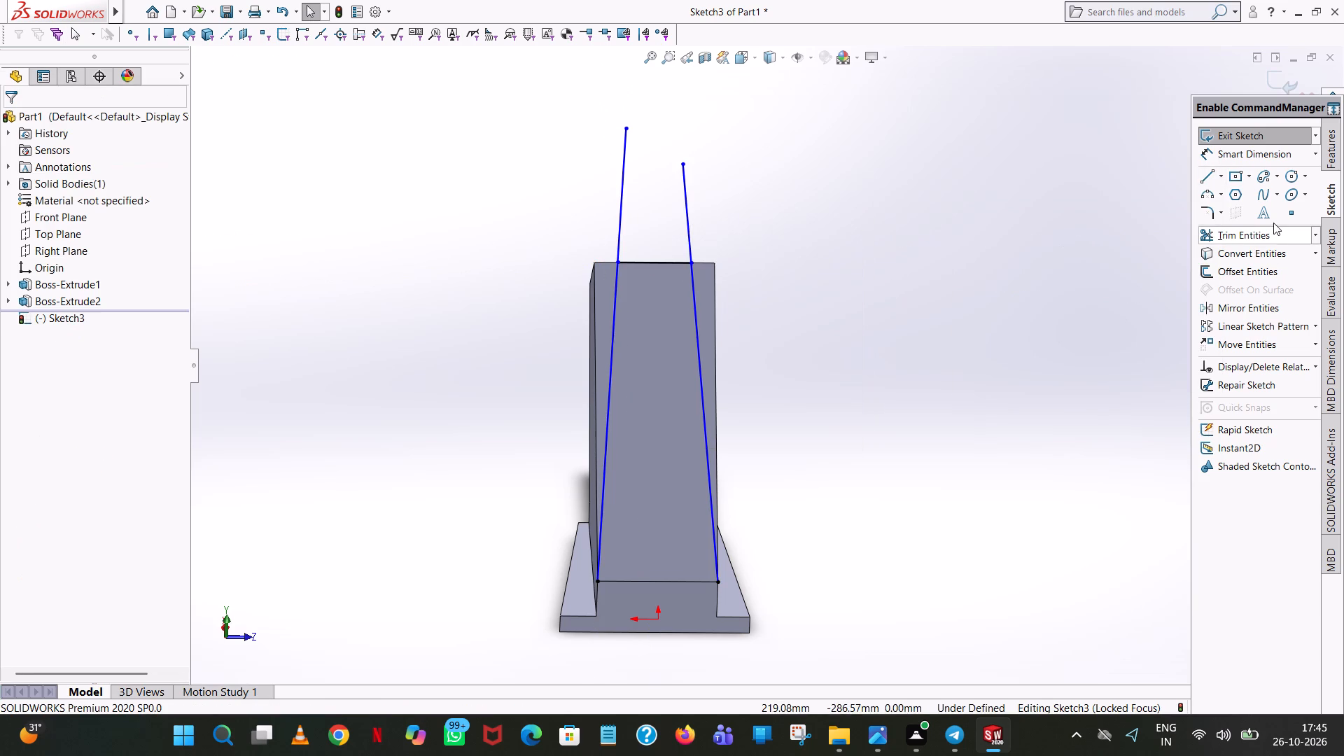
Trim away the parts of both tapered lines that extend beyond the arm's far end edge.
click(1256, 227)
click(684, 188)
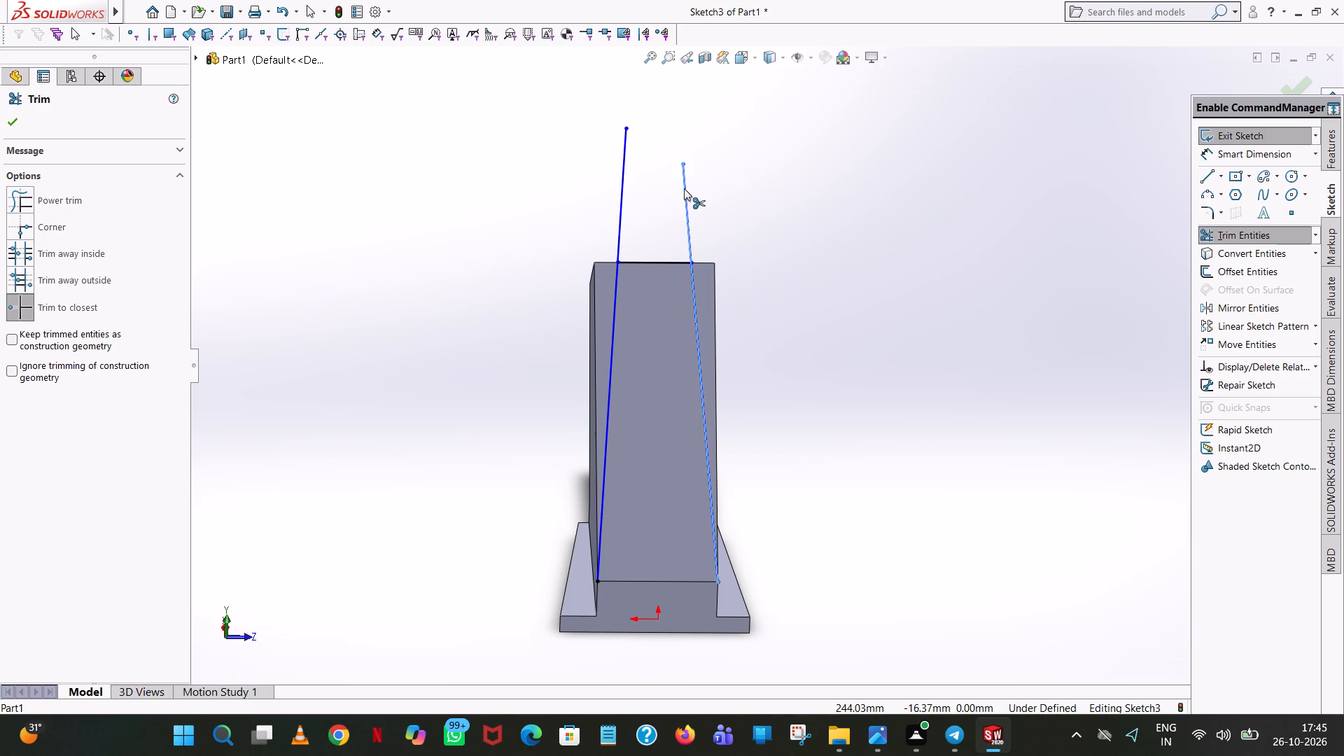
click(621, 176)
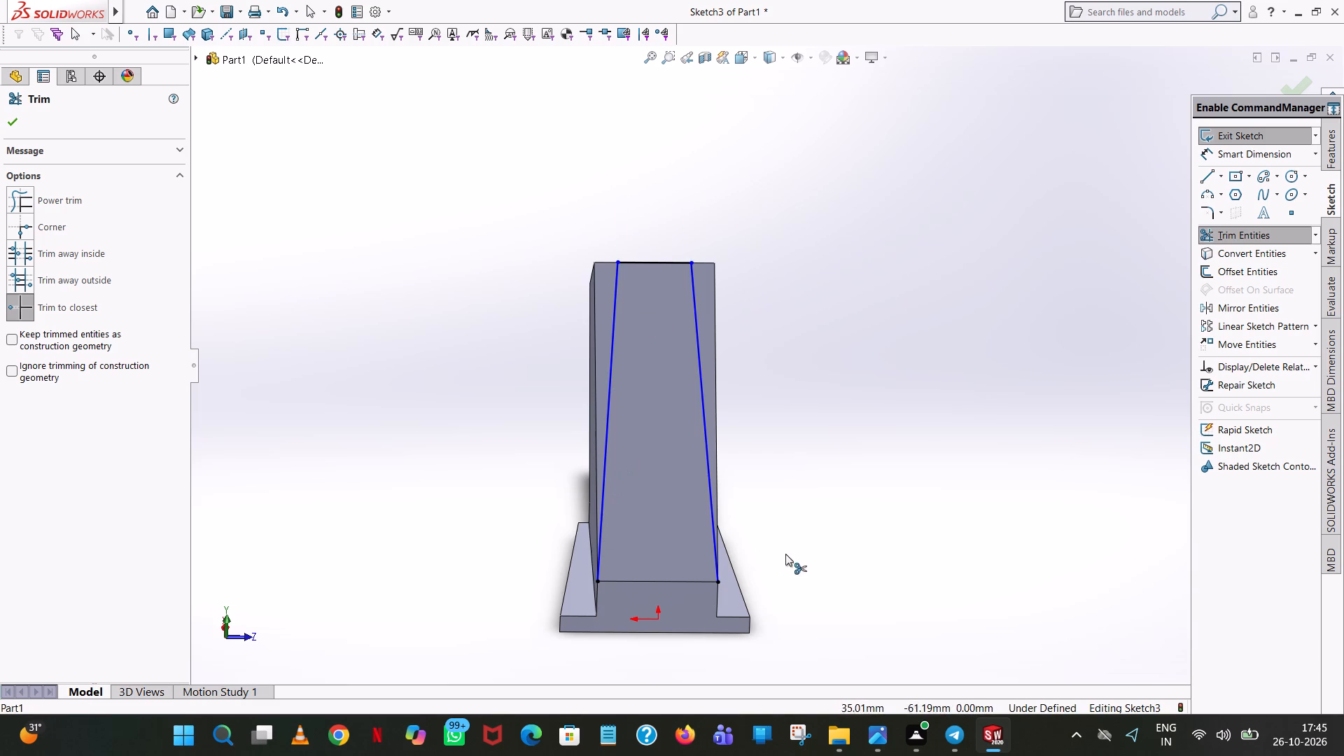
Examine the tapered sketch on the slanted face and the arm's shape from several sides.
middle_drag(792, 548, 920, 488)
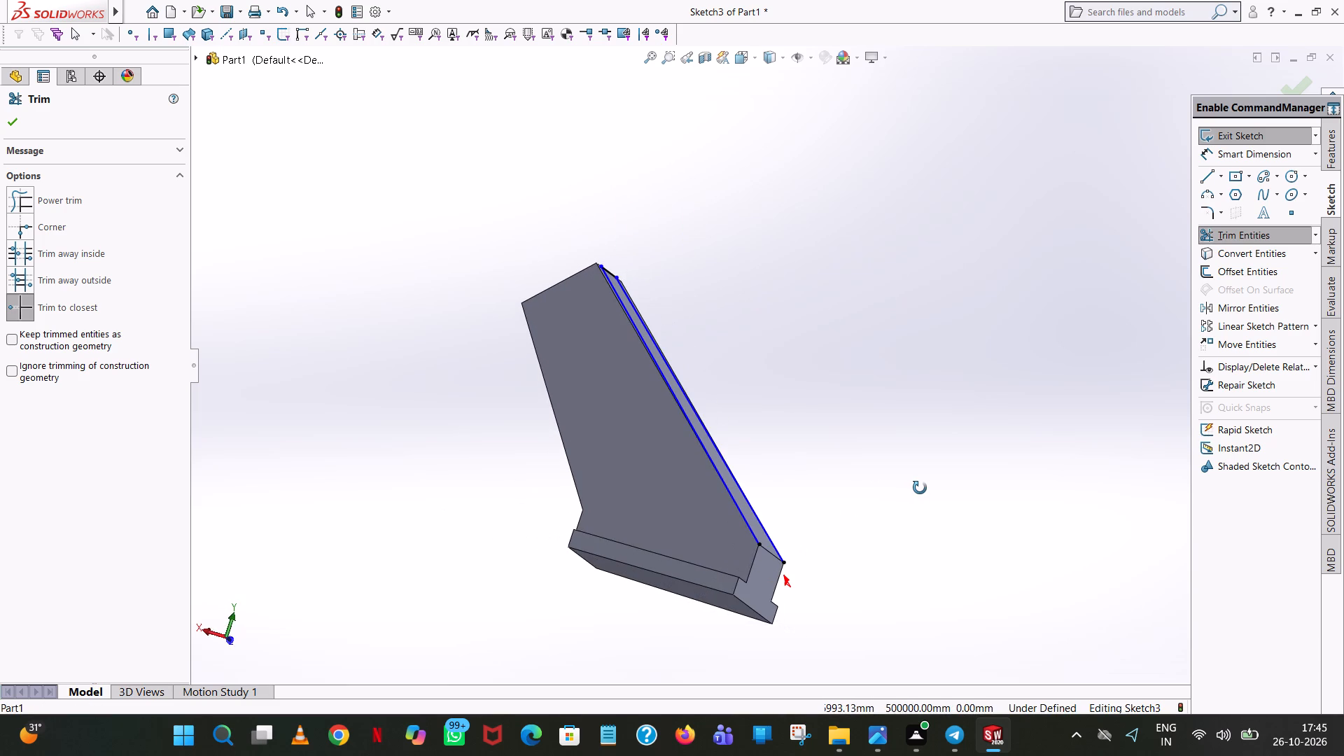
middle_drag(920, 488, 958, 524)
scroll(958, 524, up, 1)
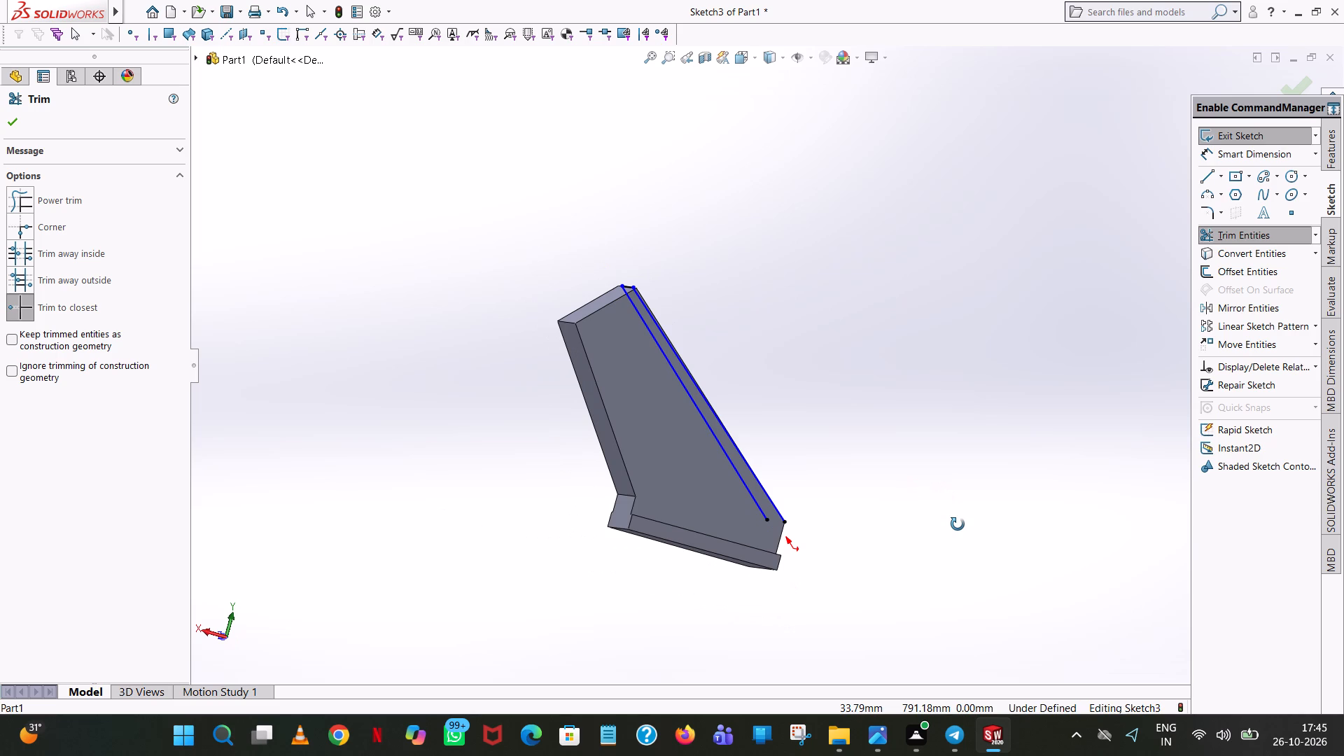
middle_drag(958, 524, 971, 621)
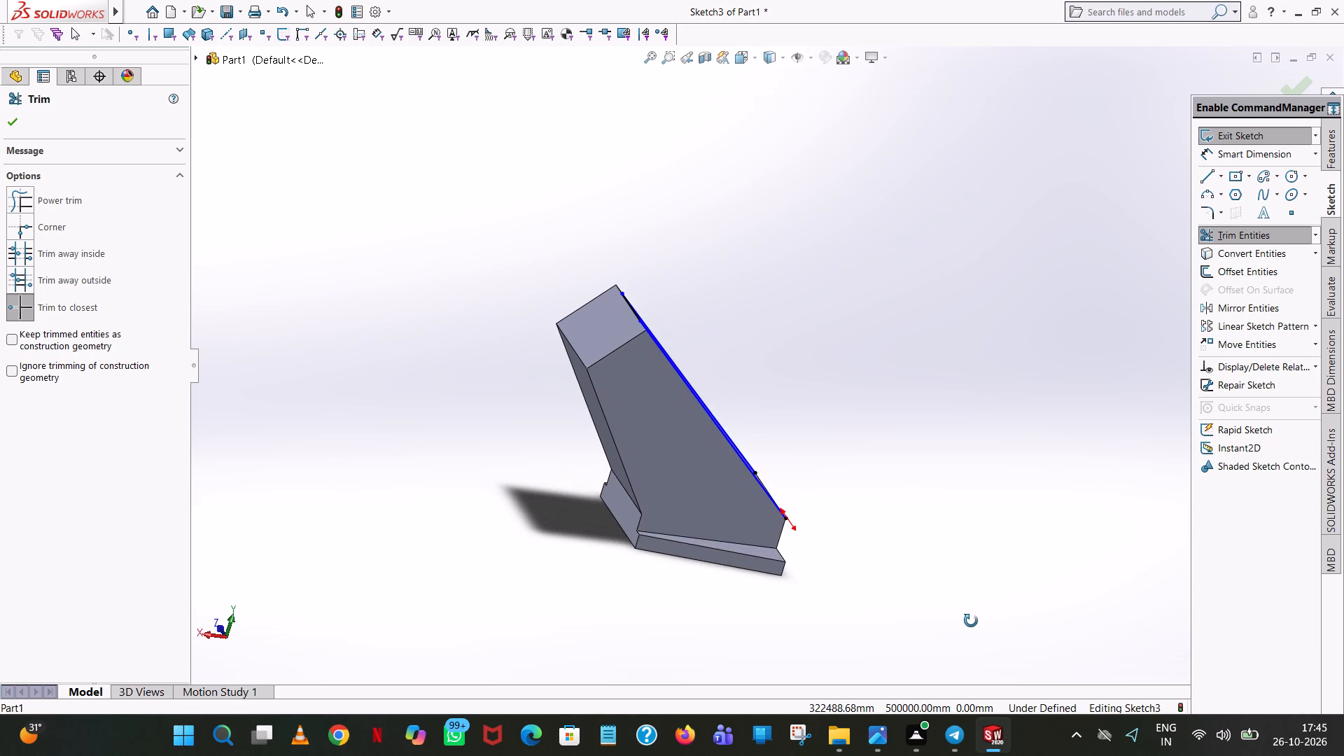
middle_drag(971, 621, 979, 563)
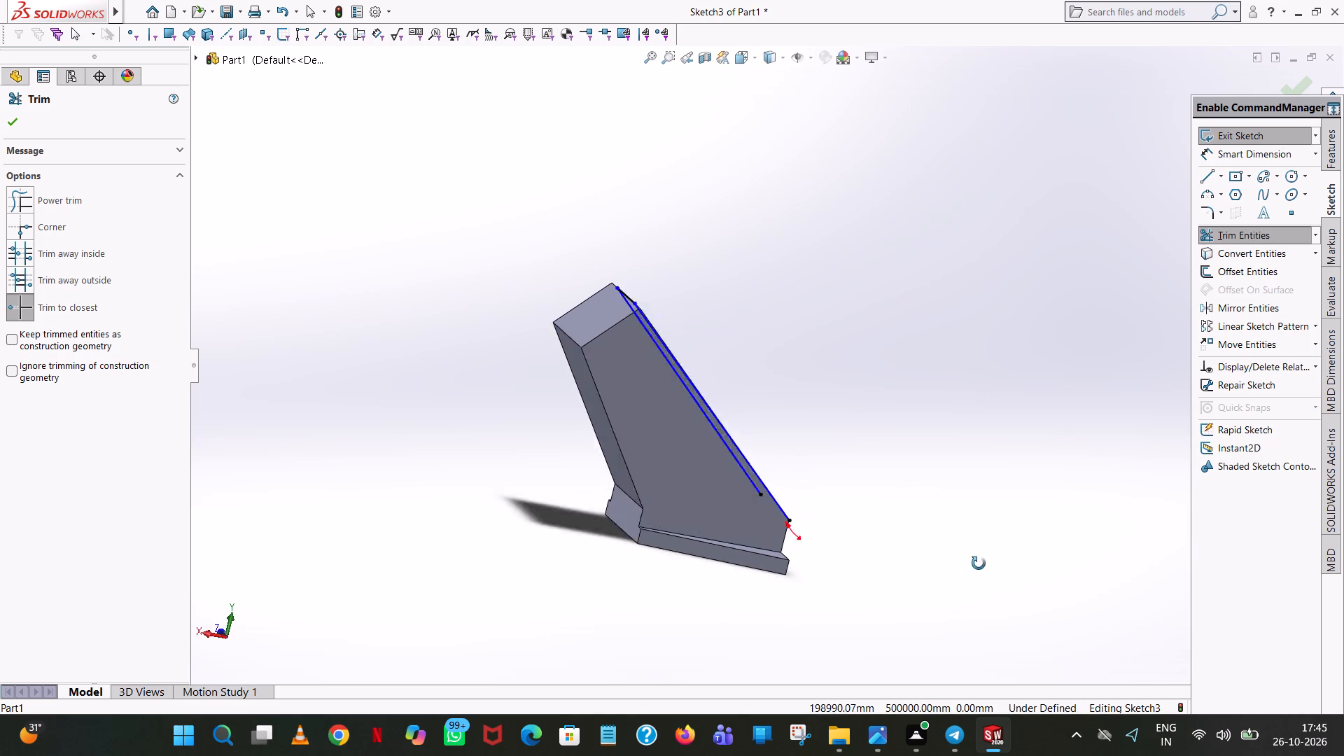
middle_drag(979, 563, 1079, 486)
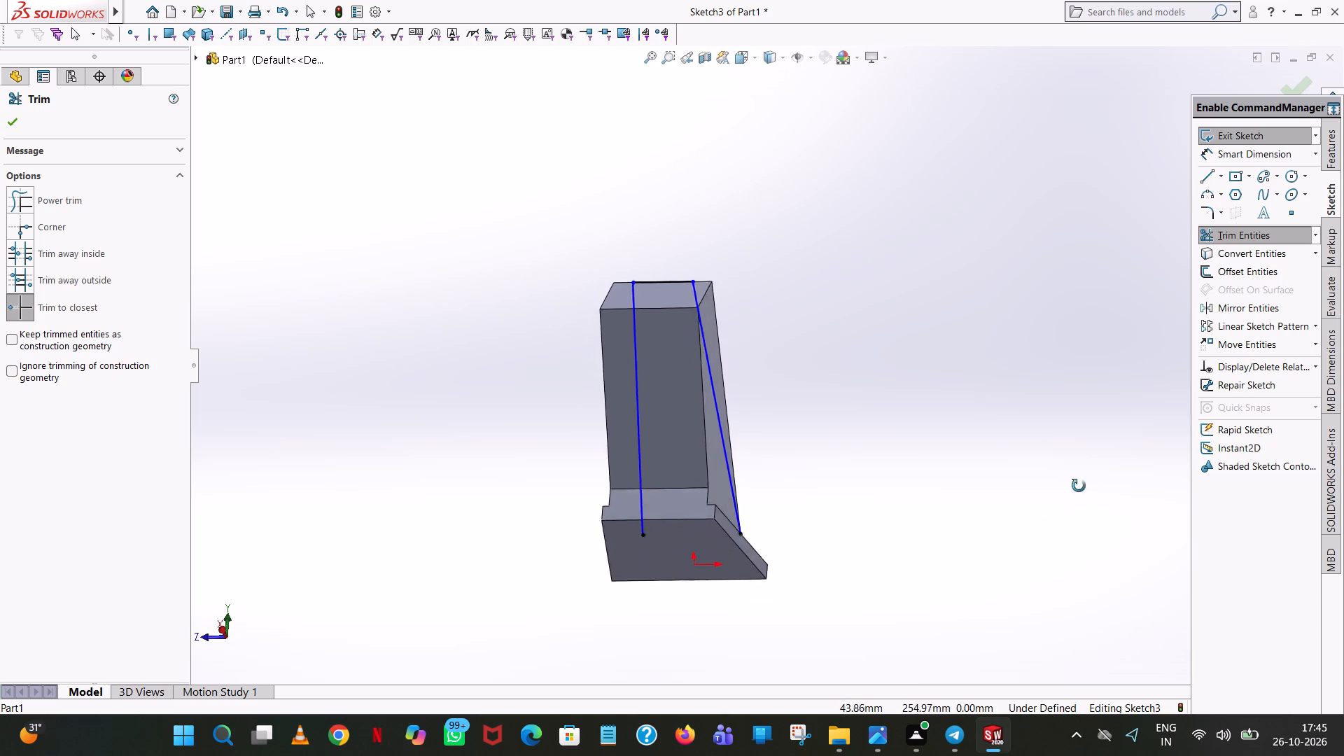
middle_drag(1079, 486, 1197, 381)
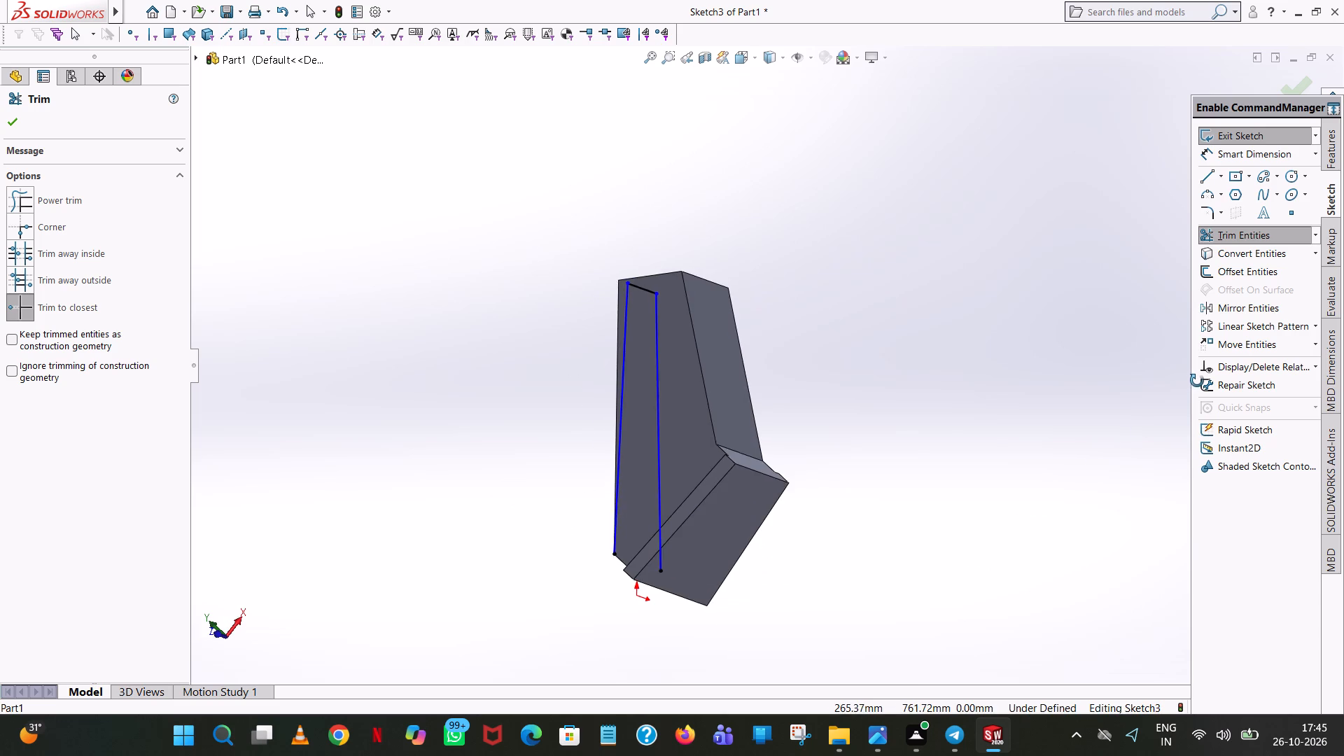
middle_drag(1197, 381, 1217, 370)
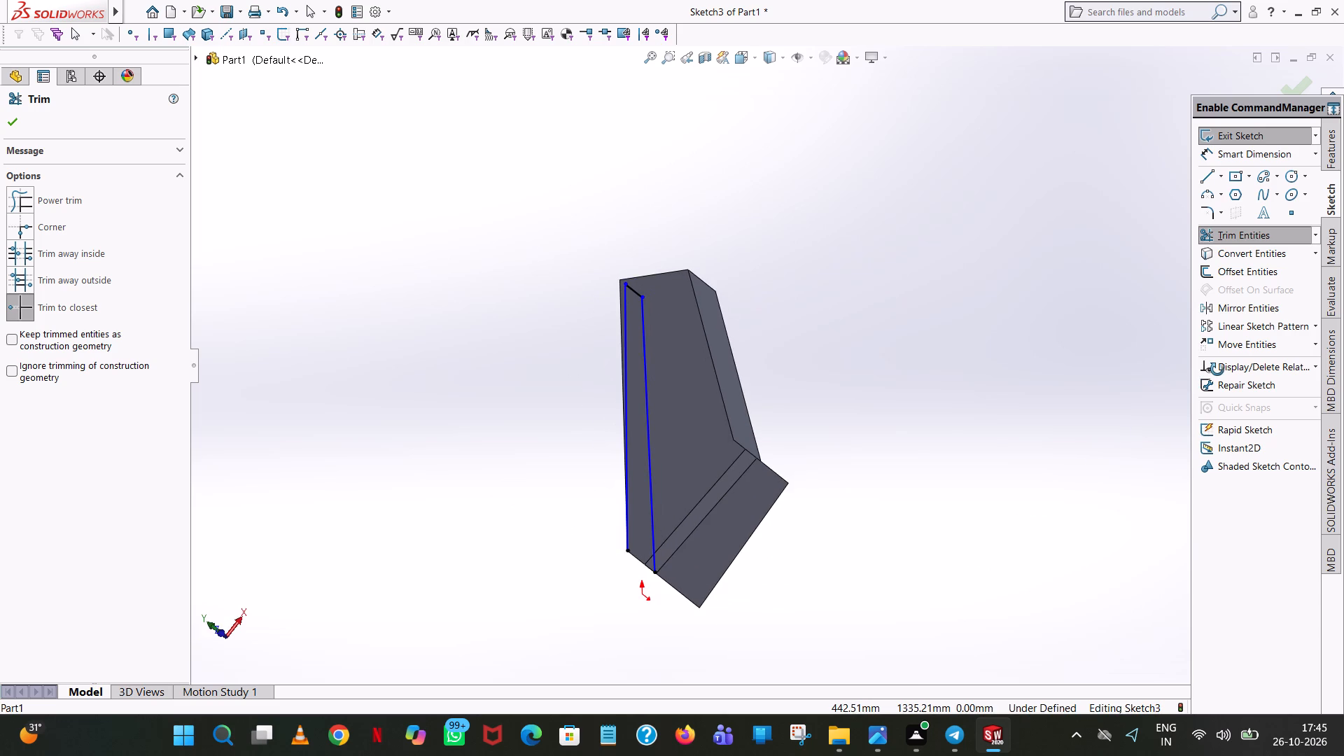
middle_drag(1217, 370, 1015, 515)
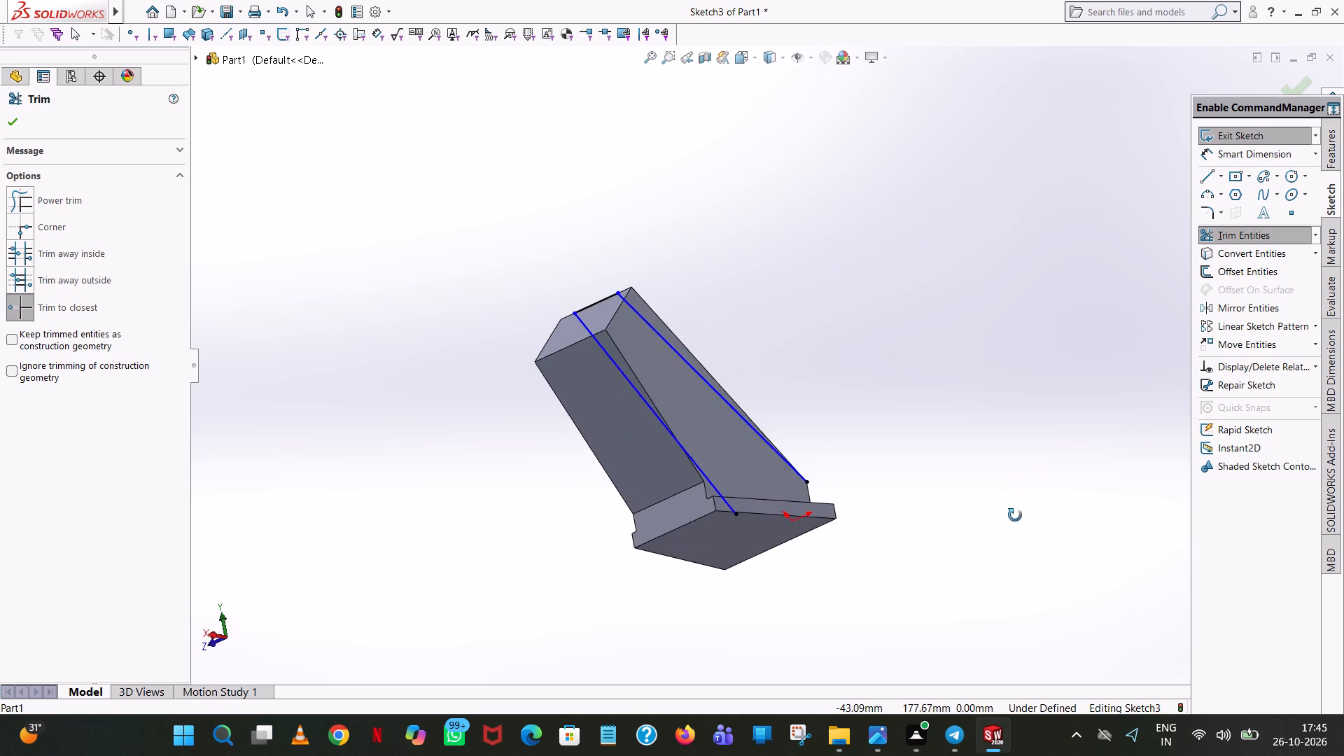
middle_drag(1015, 515, 991, 551)
click(1229, 243)
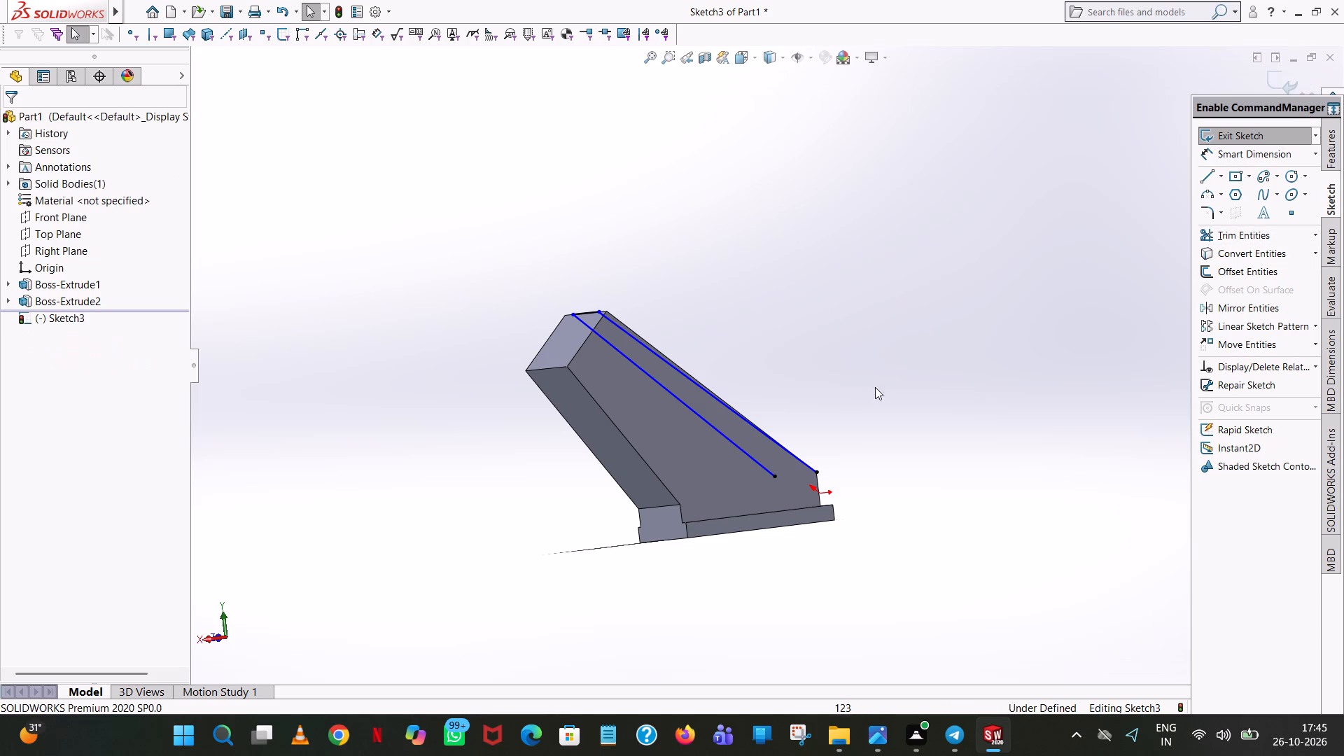
Trim away all three lines of the tapered sketch on the arm's slanted face and exit the sketch.
middle_drag(820, 409, 738, 496)
scroll(738, 497, up, 1)
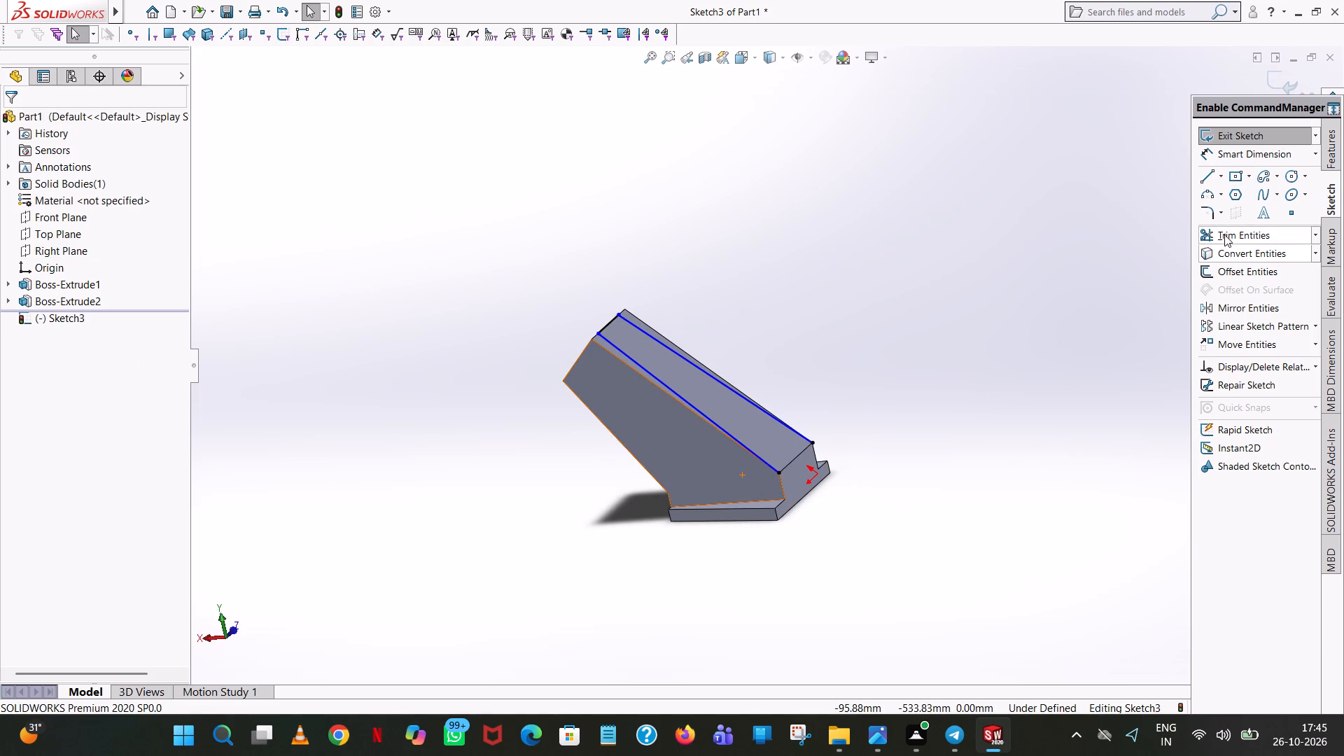
click(1224, 234)
click(676, 393)
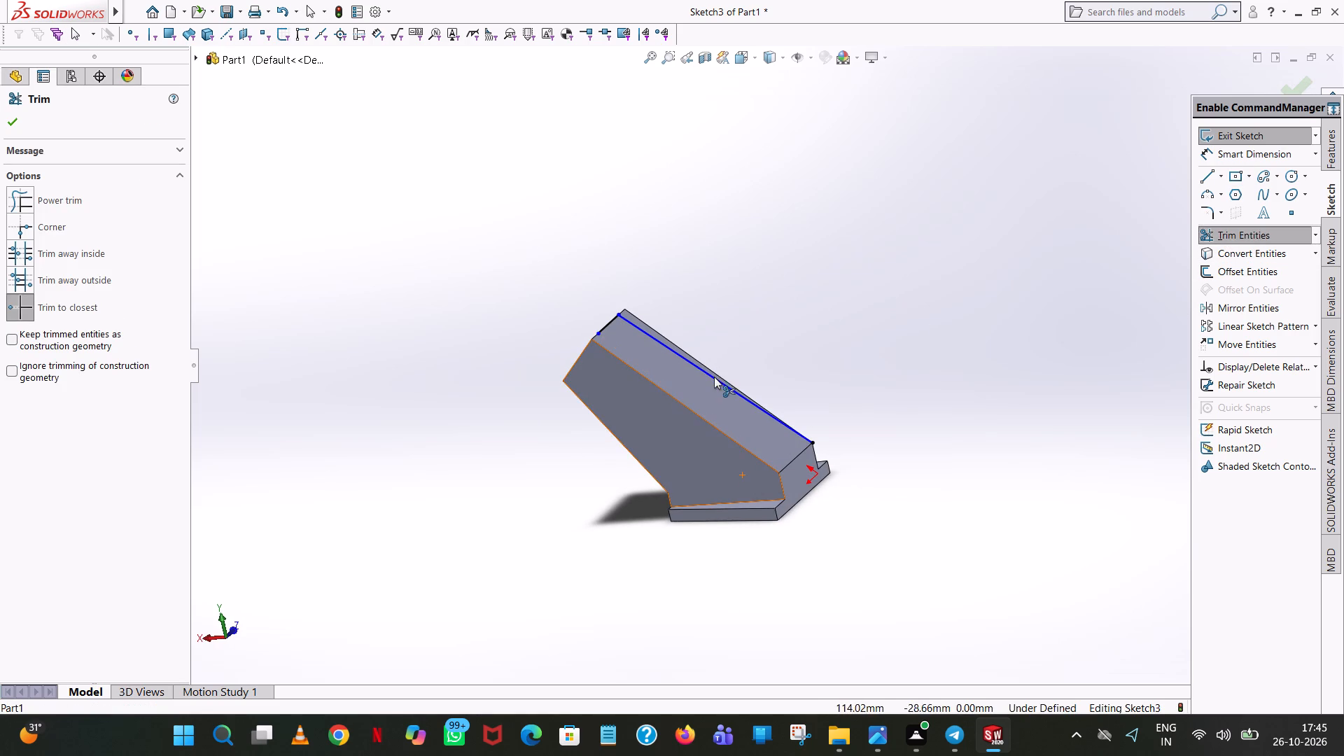
click(714, 377)
click(604, 328)
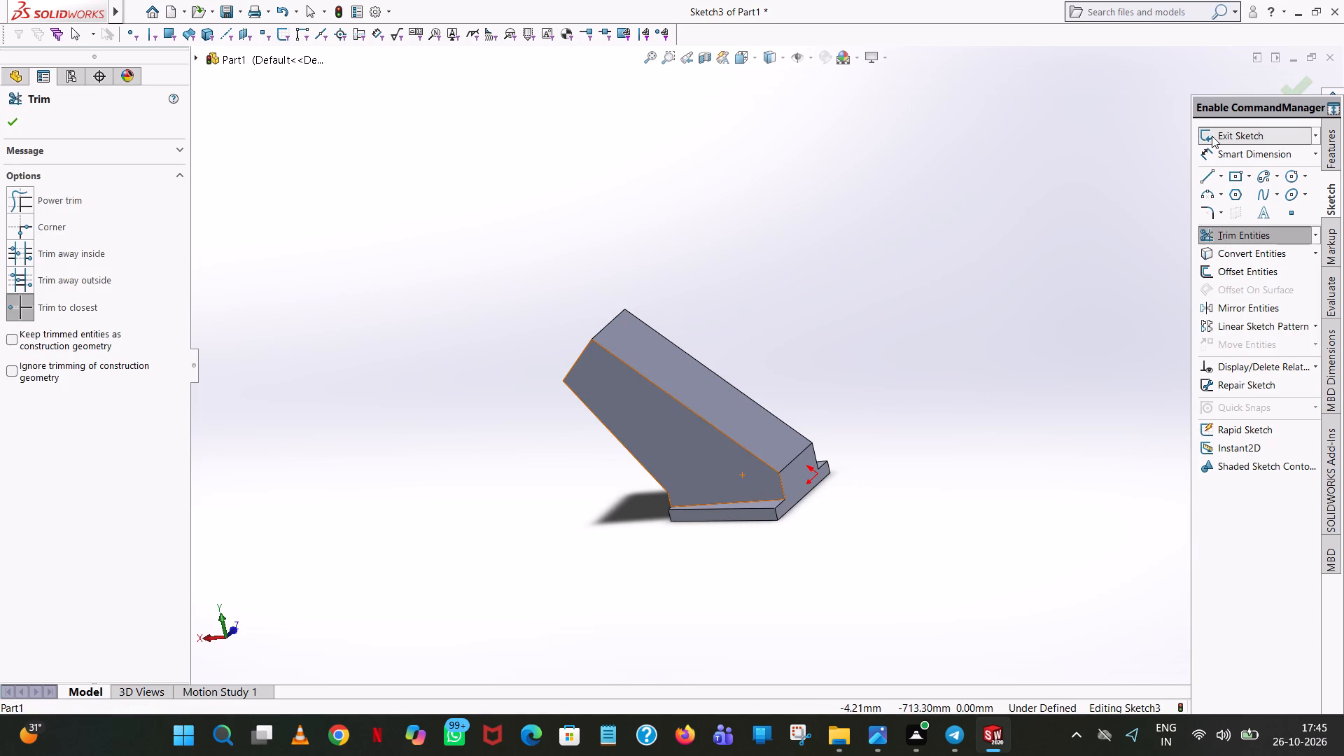
click(1212, 136)
Start a new sketch on the arm's overhanging slanted underside face.
click(1273, 237)
middle_drag(907, 366, 1056, 257)
scroll(1056, 257, up, 2)
click(666, 366)
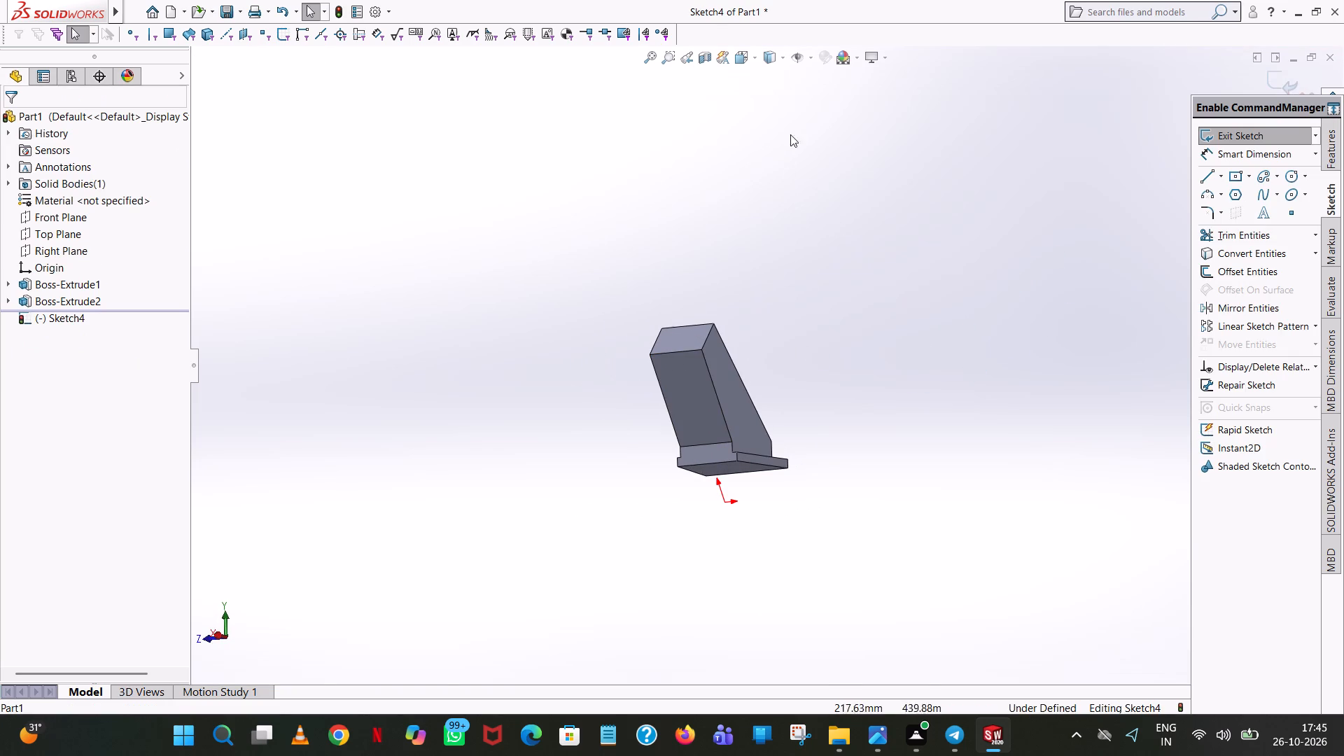
click(755, 57)
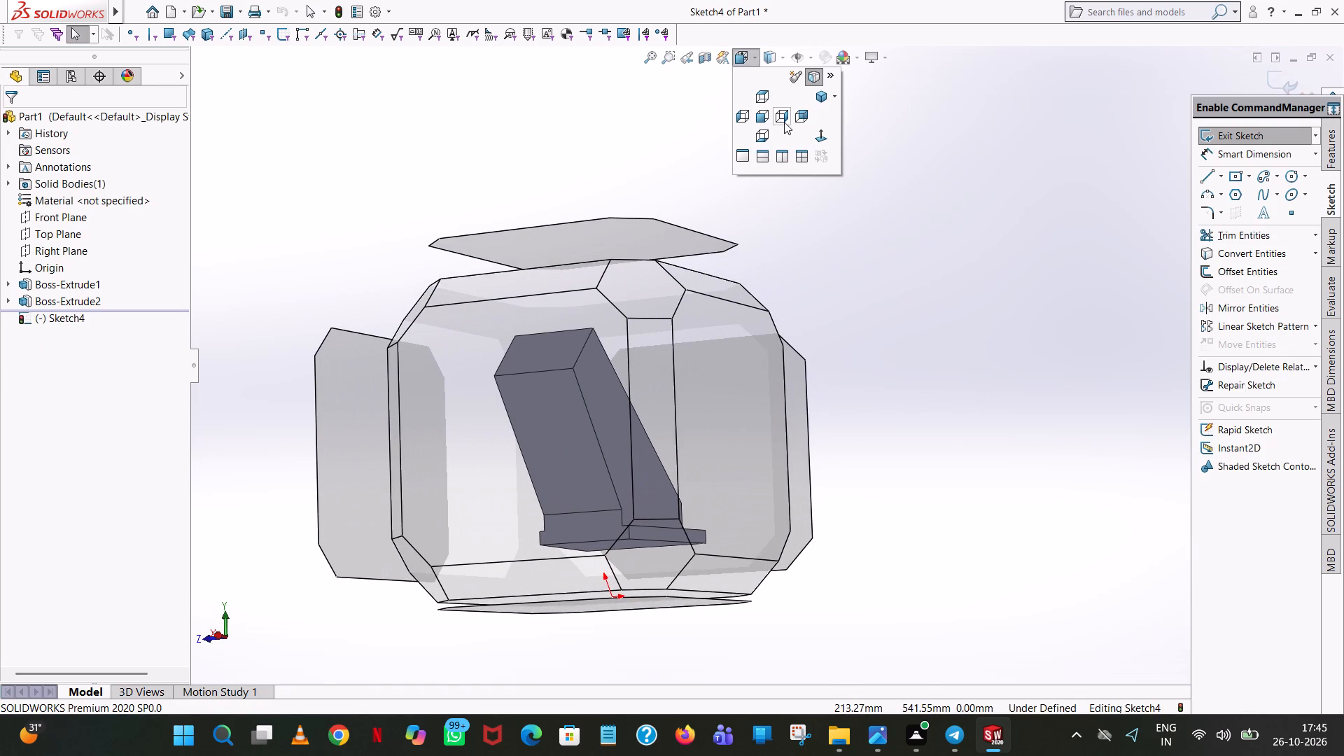
click(831, 132)
click(823, 133)
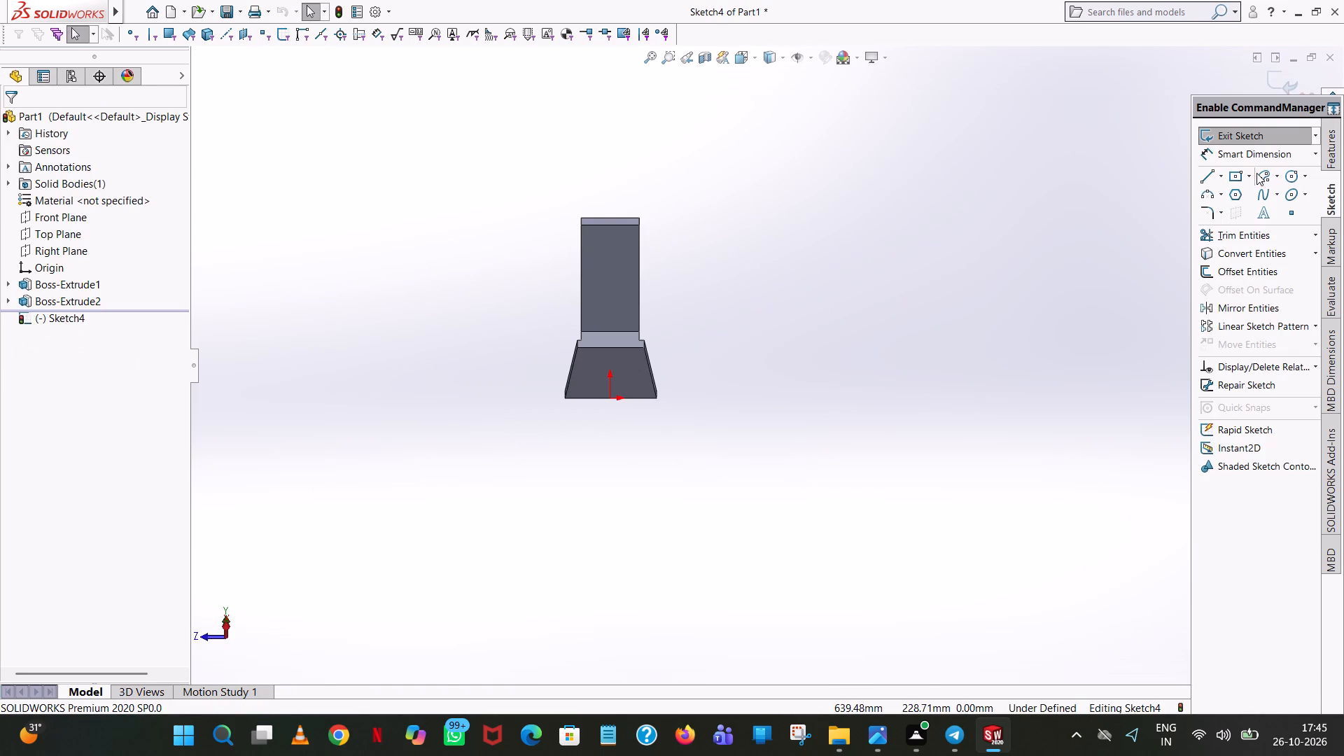
Sketch a line about 130 mm long from the -Z corner of the underside face's plate-end edge and set its angle to 96°.
click(1198, 176)
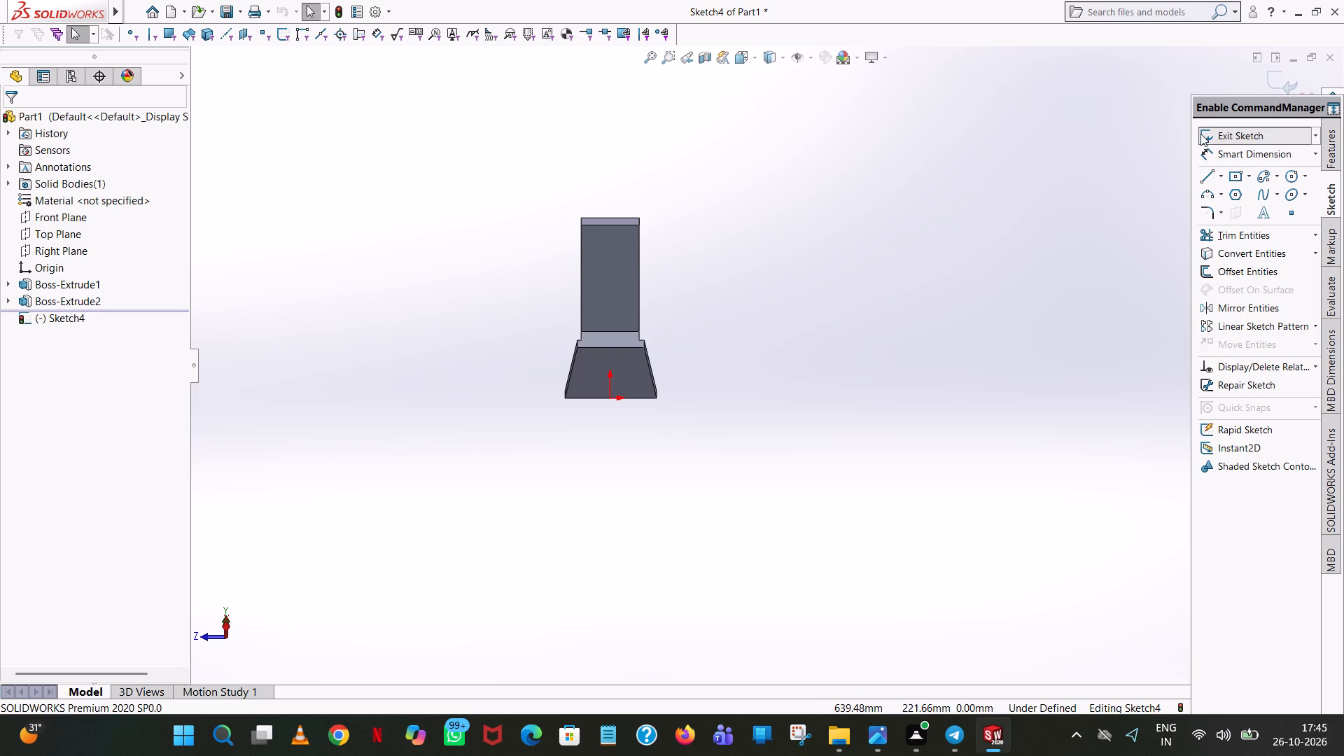
click(1205, 169)
middle_drag(740, 234, 714, 237)
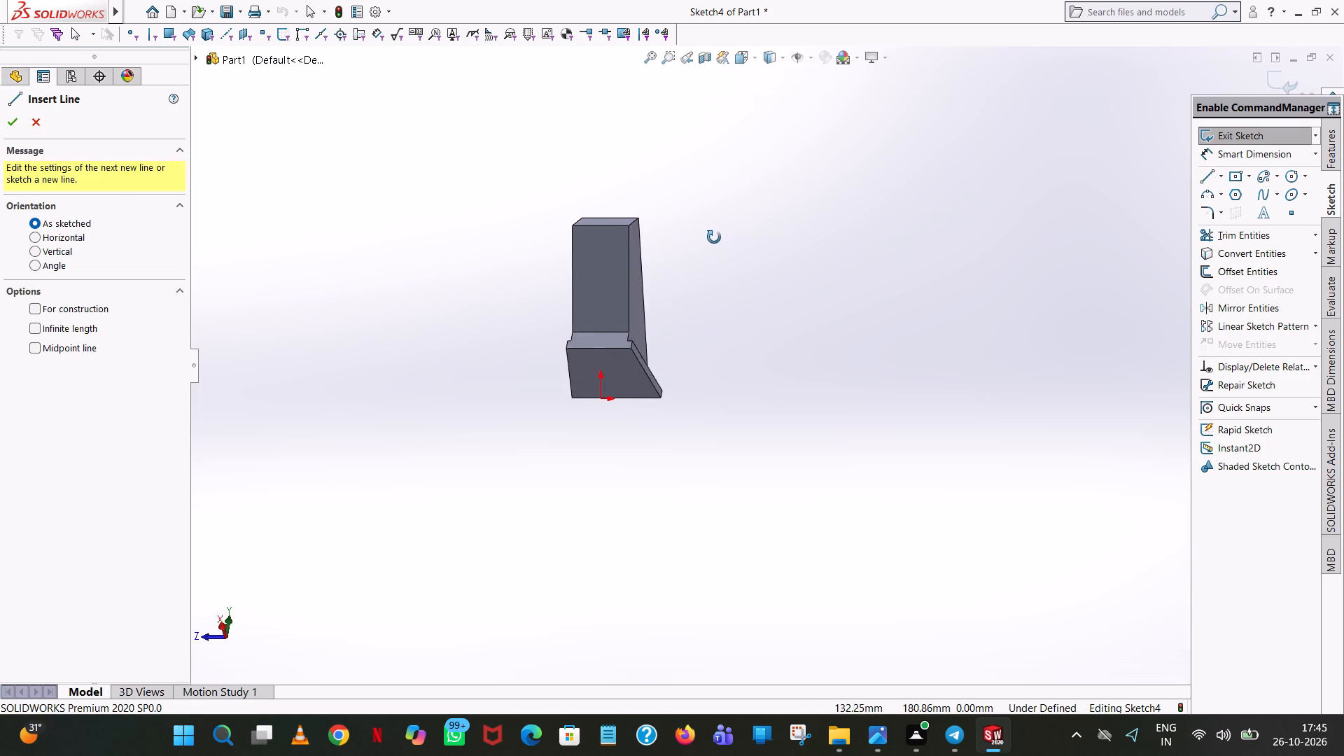
middle_drag(714, 237, 610, 234)
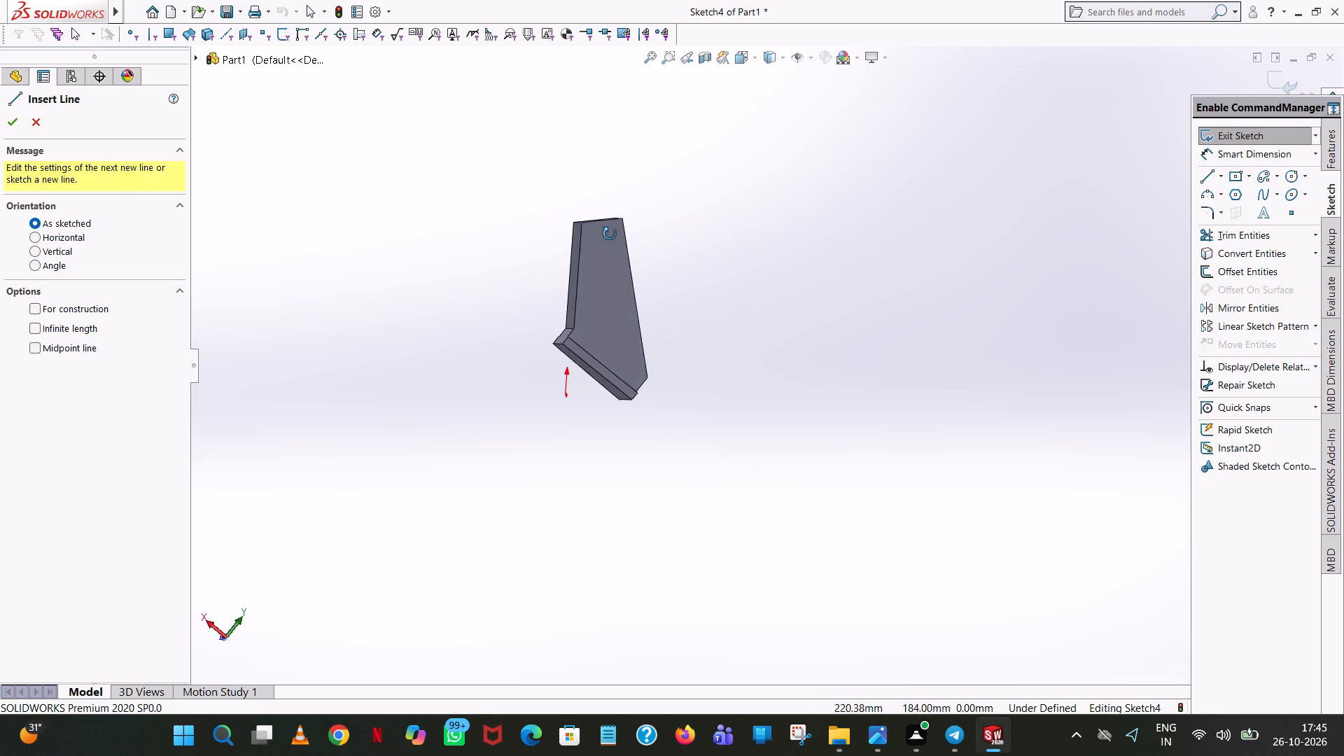
middle_drag(610, 234, 734, 293)
scroll(730, 286, up, 1)
scroll(620, 314, down, 4)
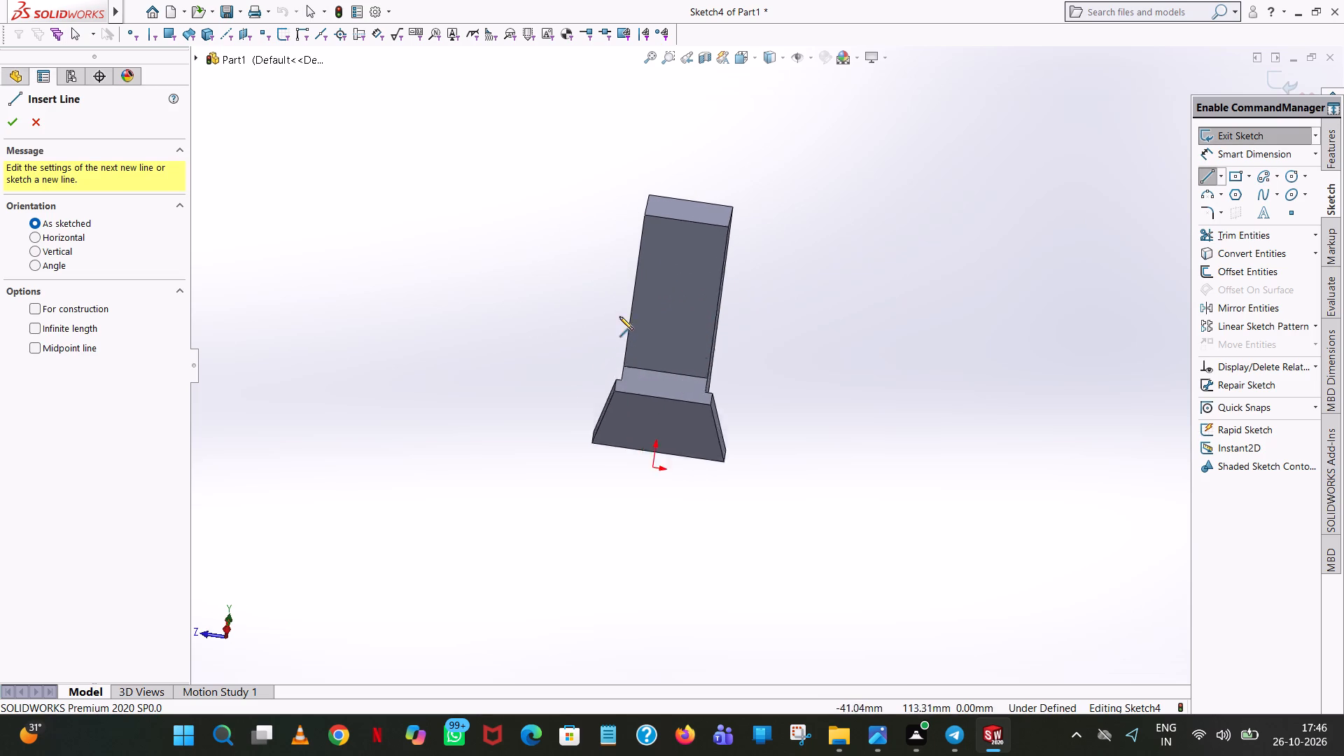
scroll(619, 316, down, 2)
click(800, 433)
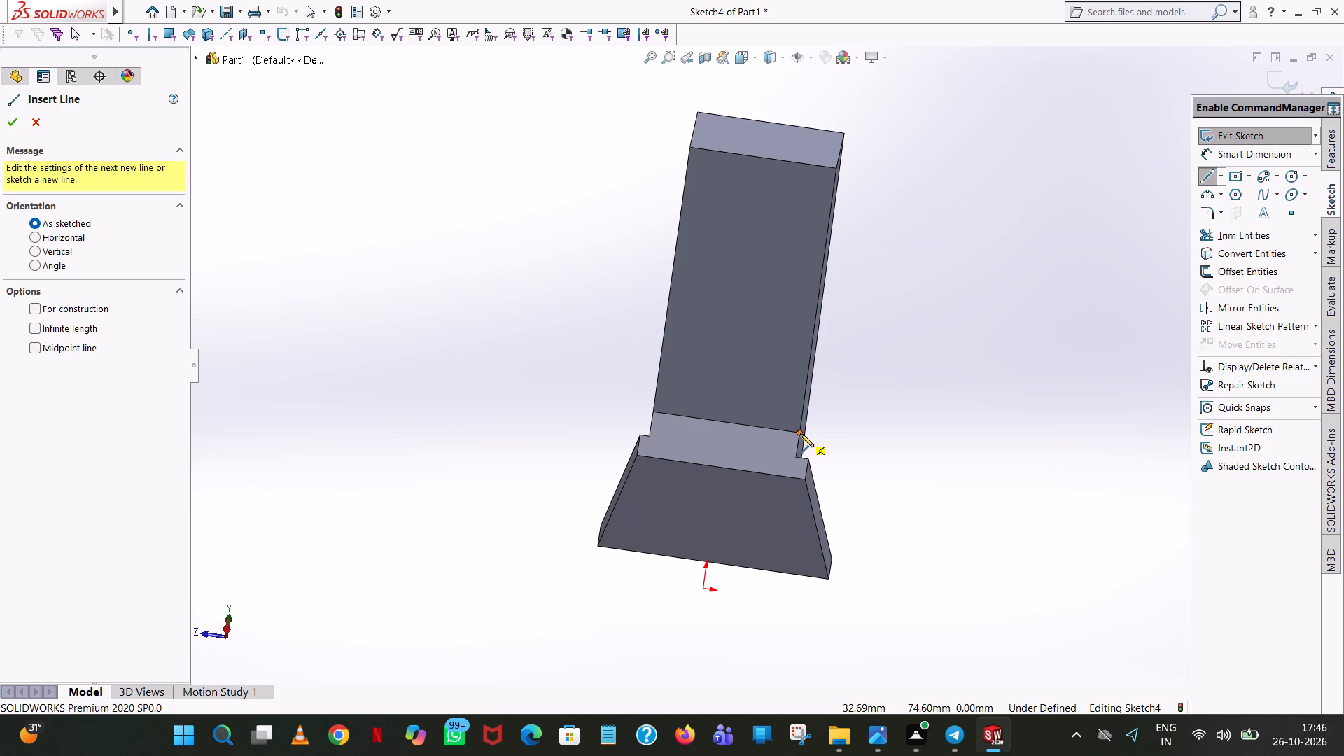
click(808, 142)
right_click(808, 142)
click(843, 154)
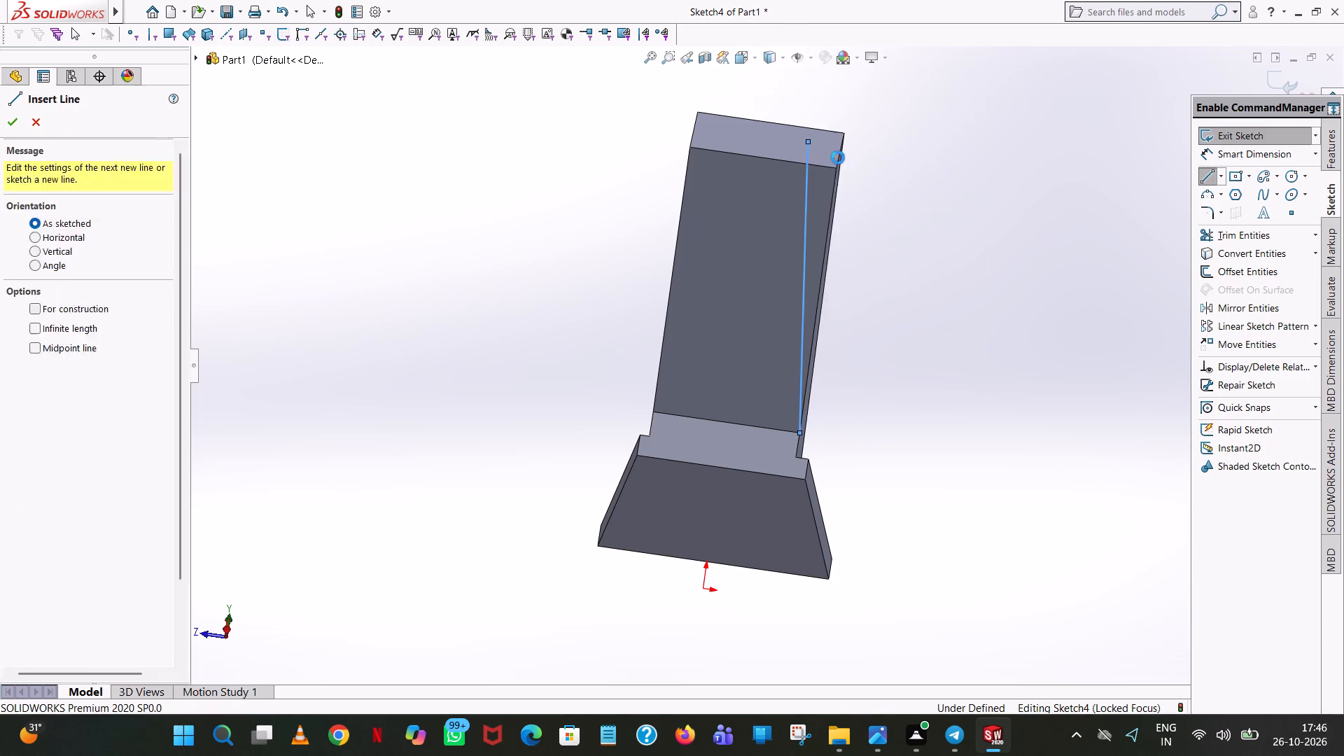
click(807, 190)
double_click(102, 481)
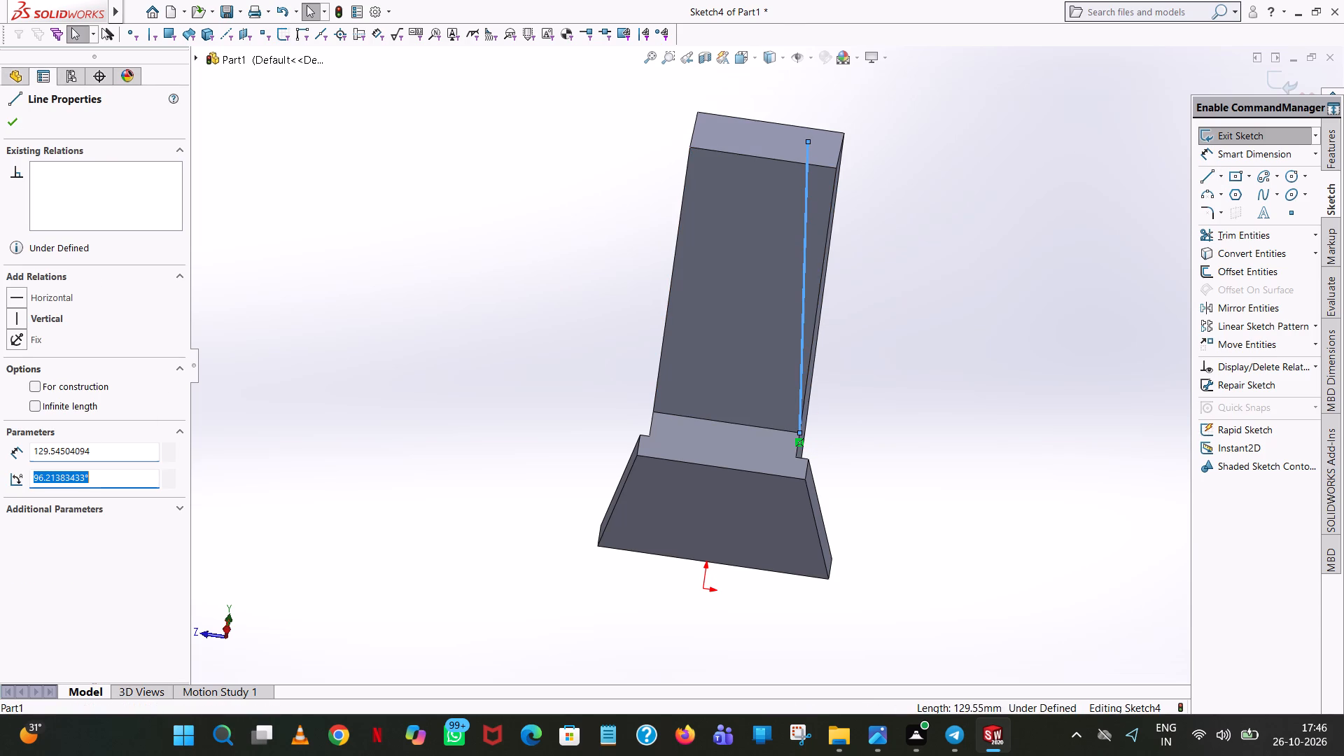
text(96)
key(Return)
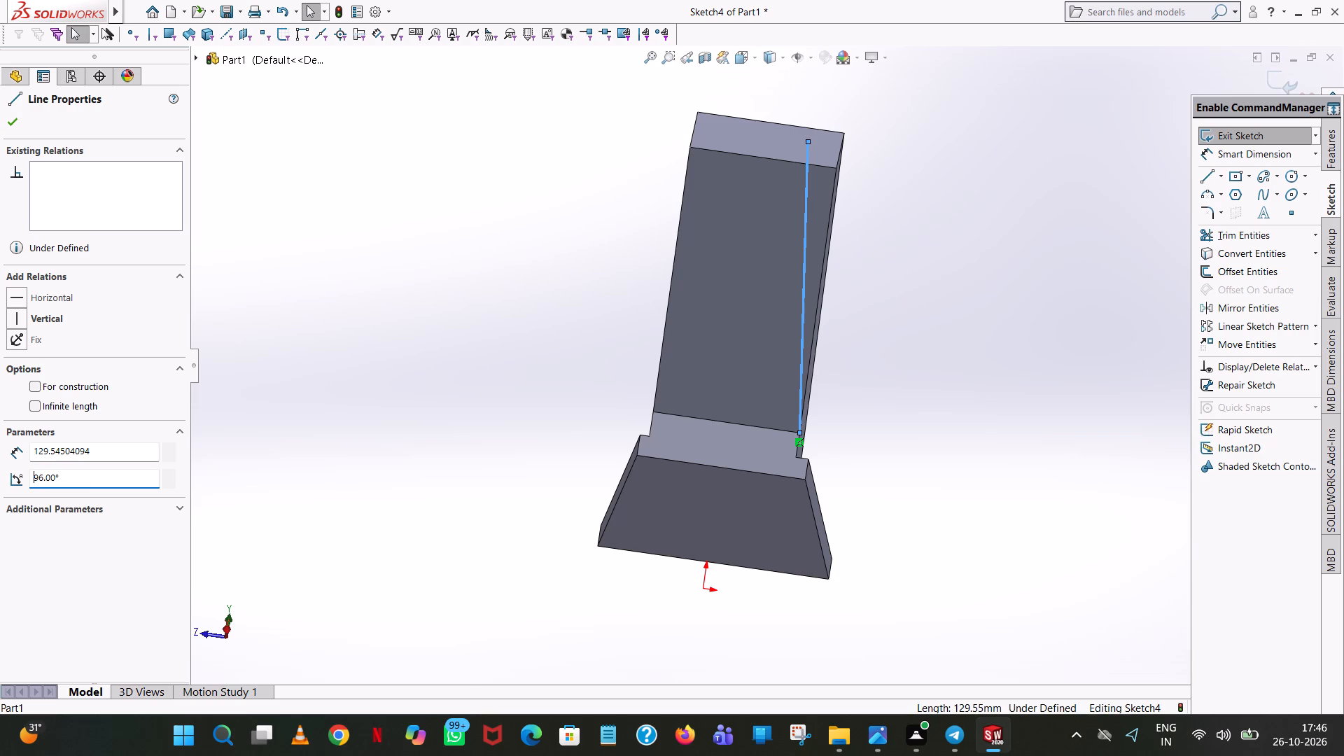
click(463, 216)
Sketch a line about 142 mm long from the +Z corner of the underside face's plate-end edge and set its angle to 86°.
click(1205, 174)
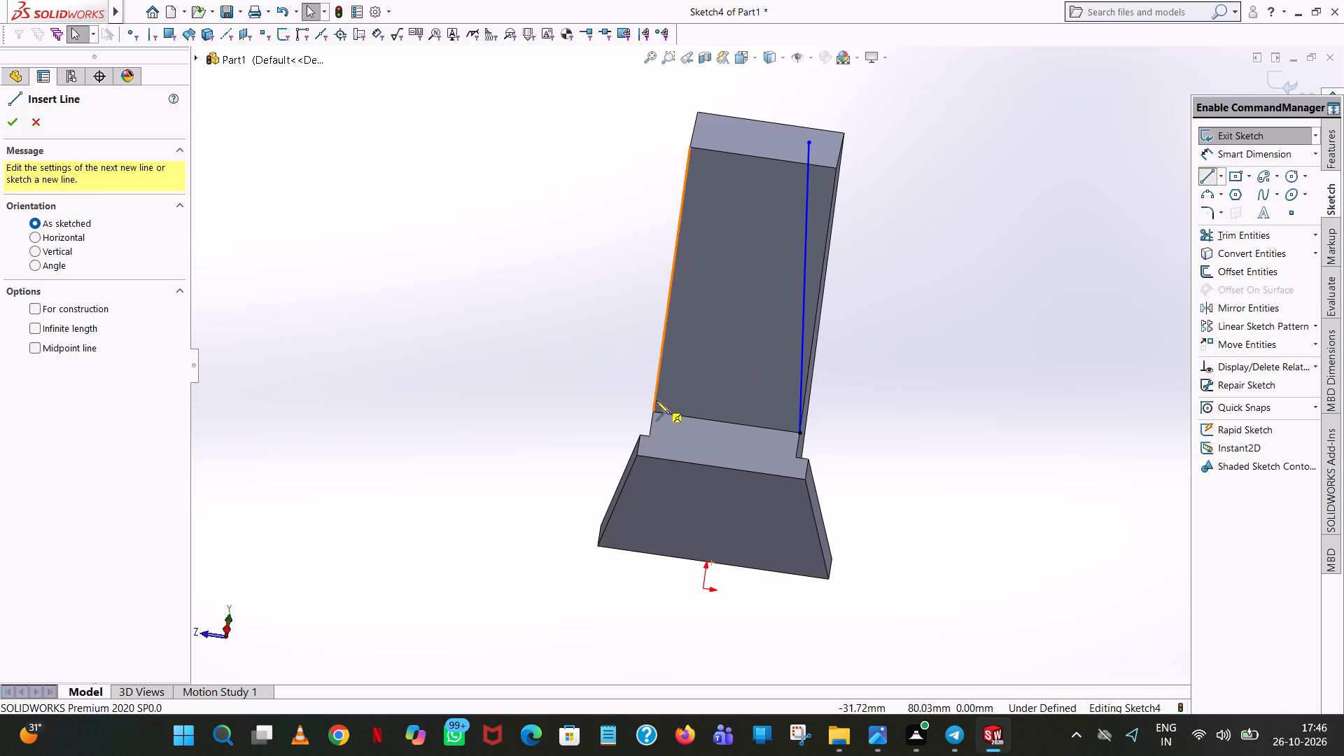
click(651, 414)
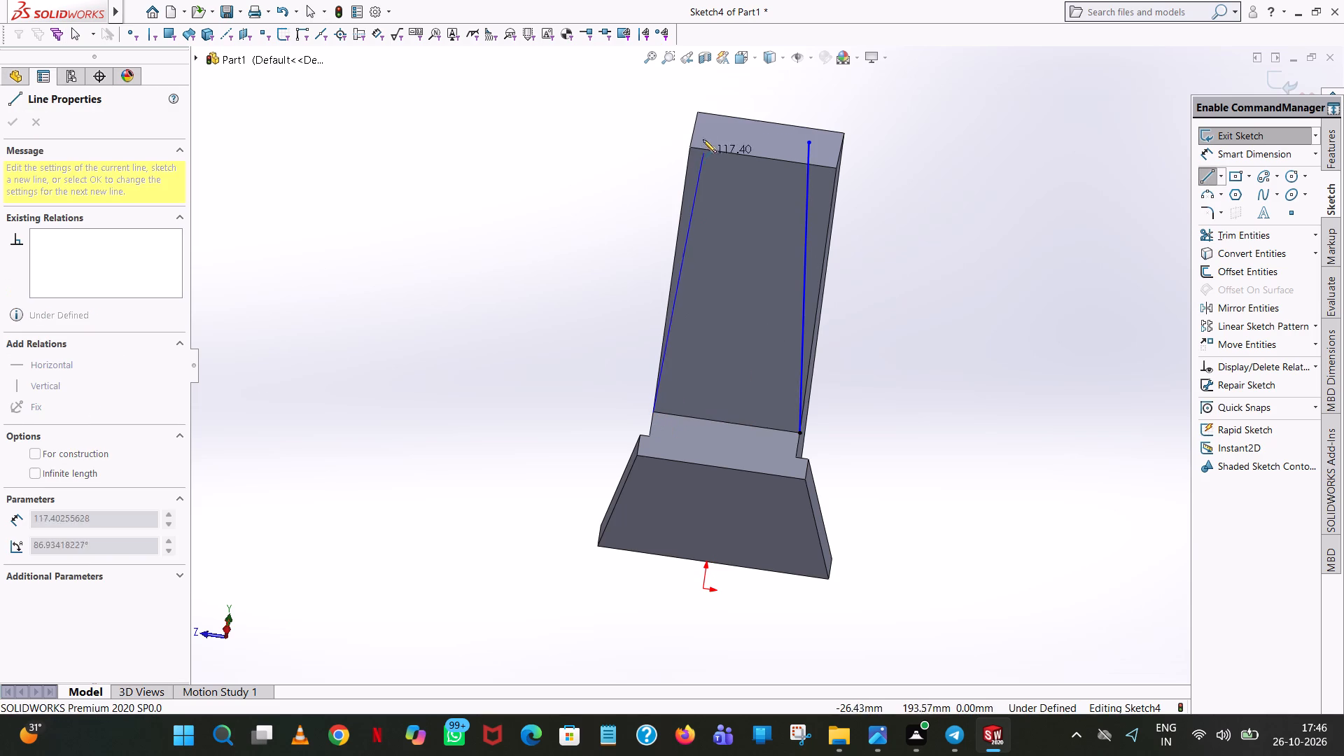
click(719, 101)
right_click(719, 101)
click(775, 112)
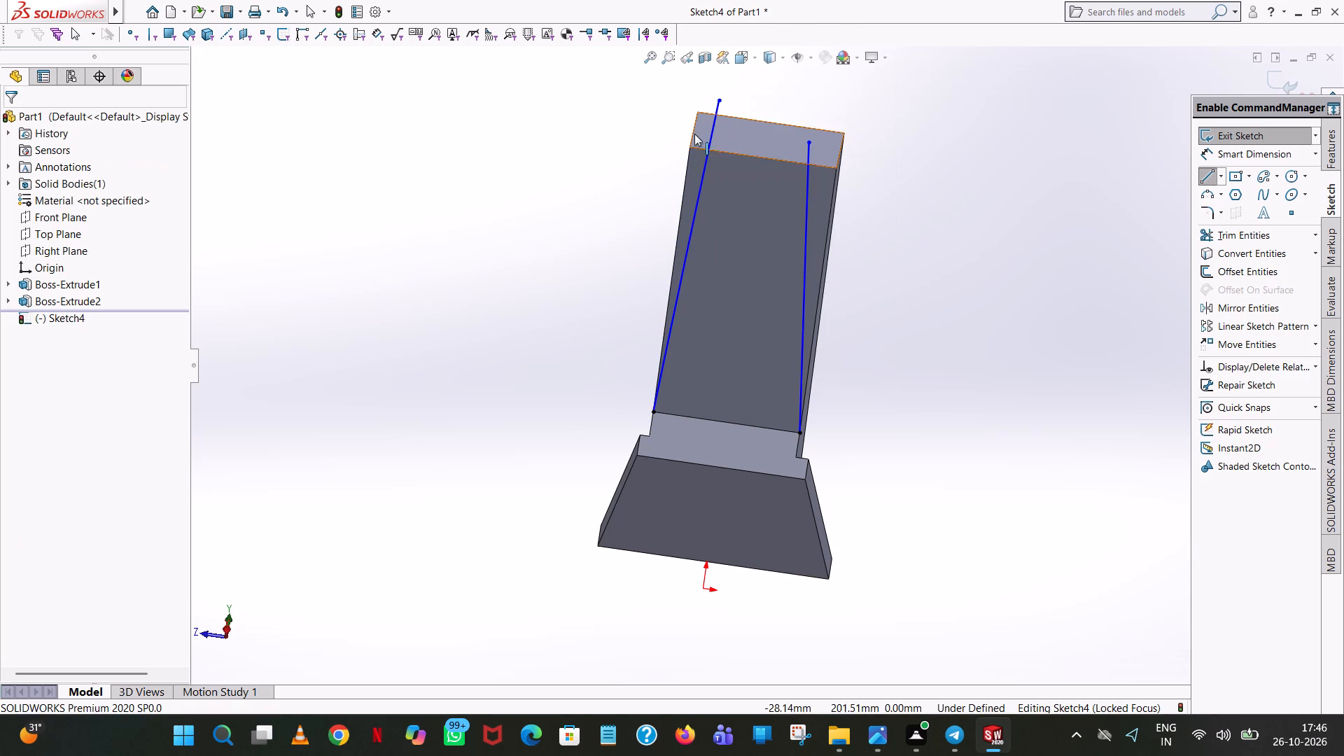
click(707, 147)
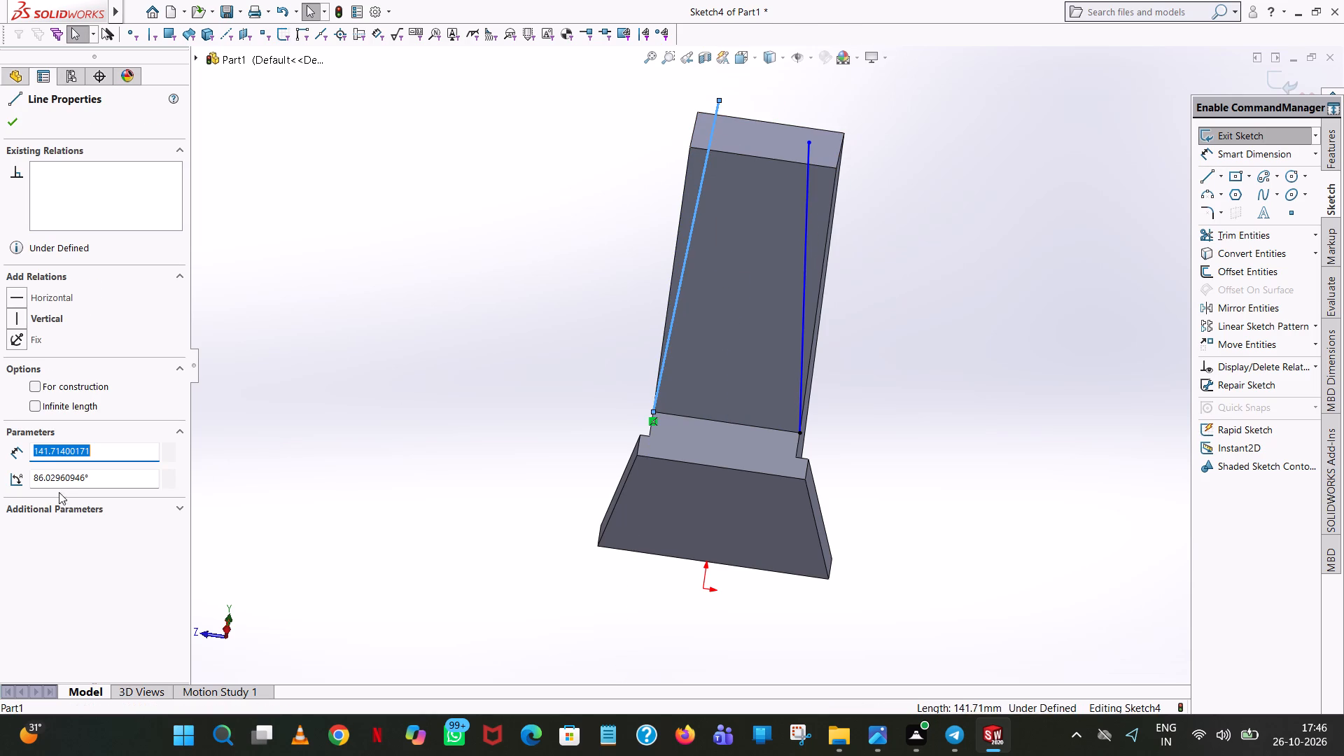
double_click(105, 482)
text(86)
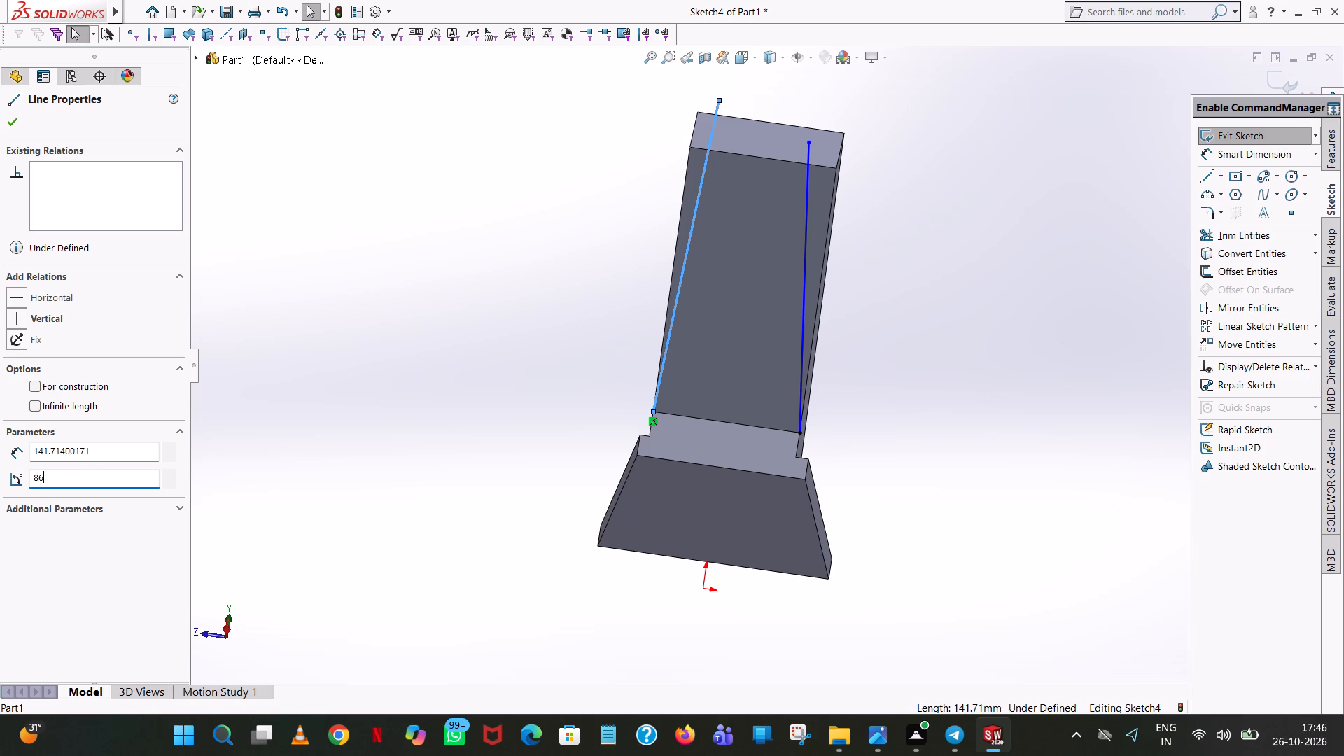
key(Return)
Sketch a line about 50 mm long along the underside face's far end edge, crossing both tapered lines.
click(1205, 174)
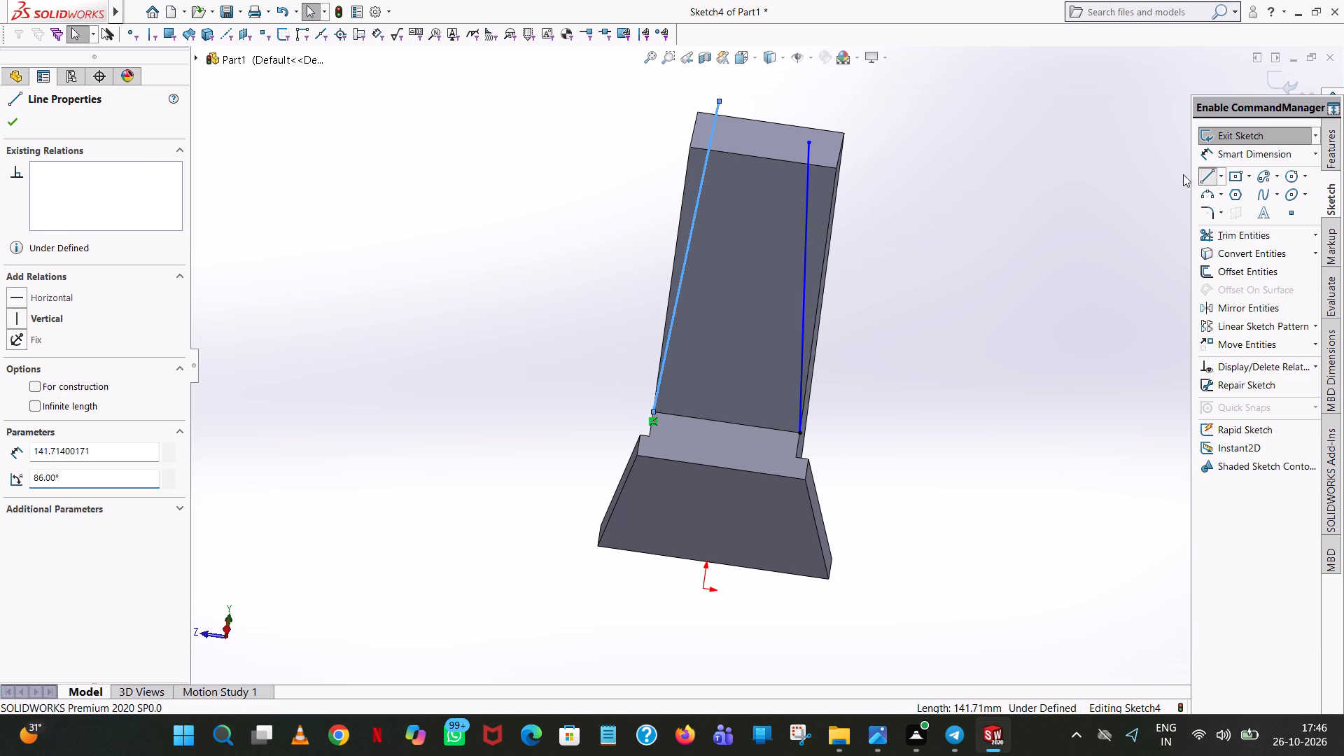
click(708, 150)
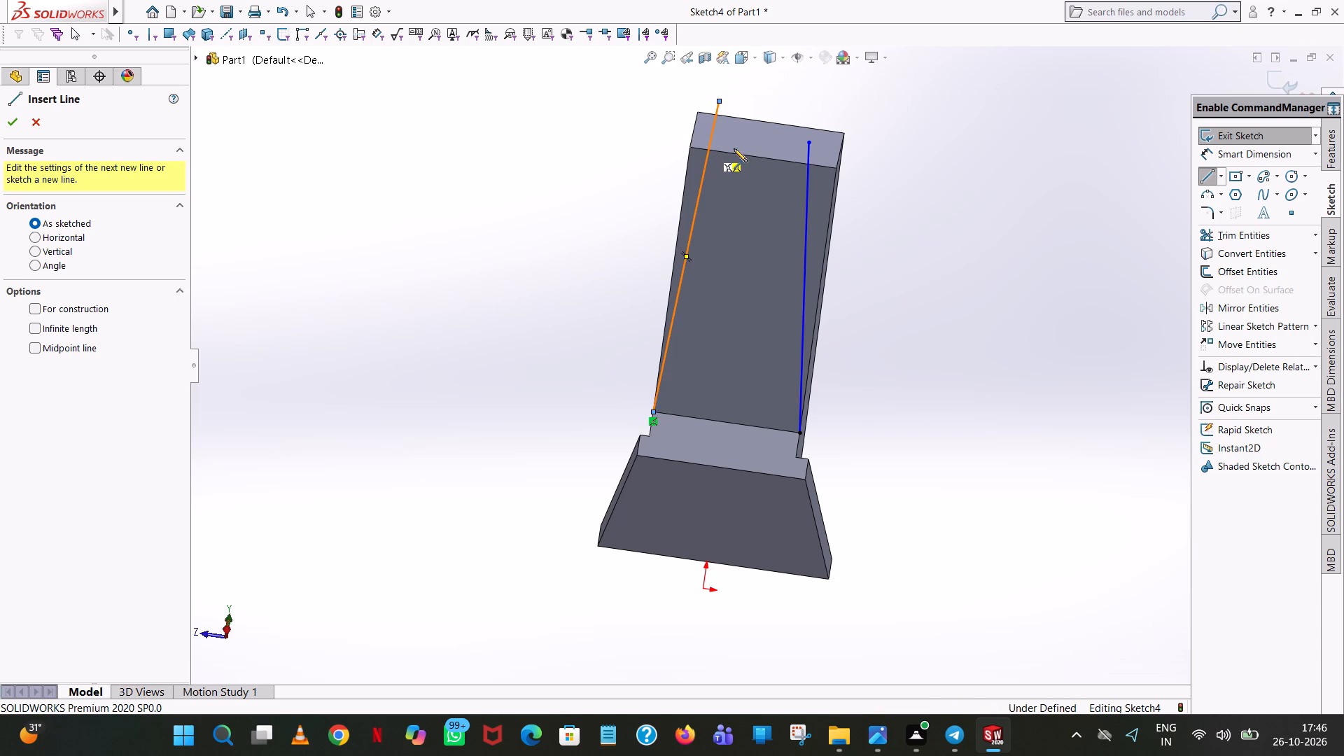
click(824, 169)
right_click(824, 169)
click(875, 183)
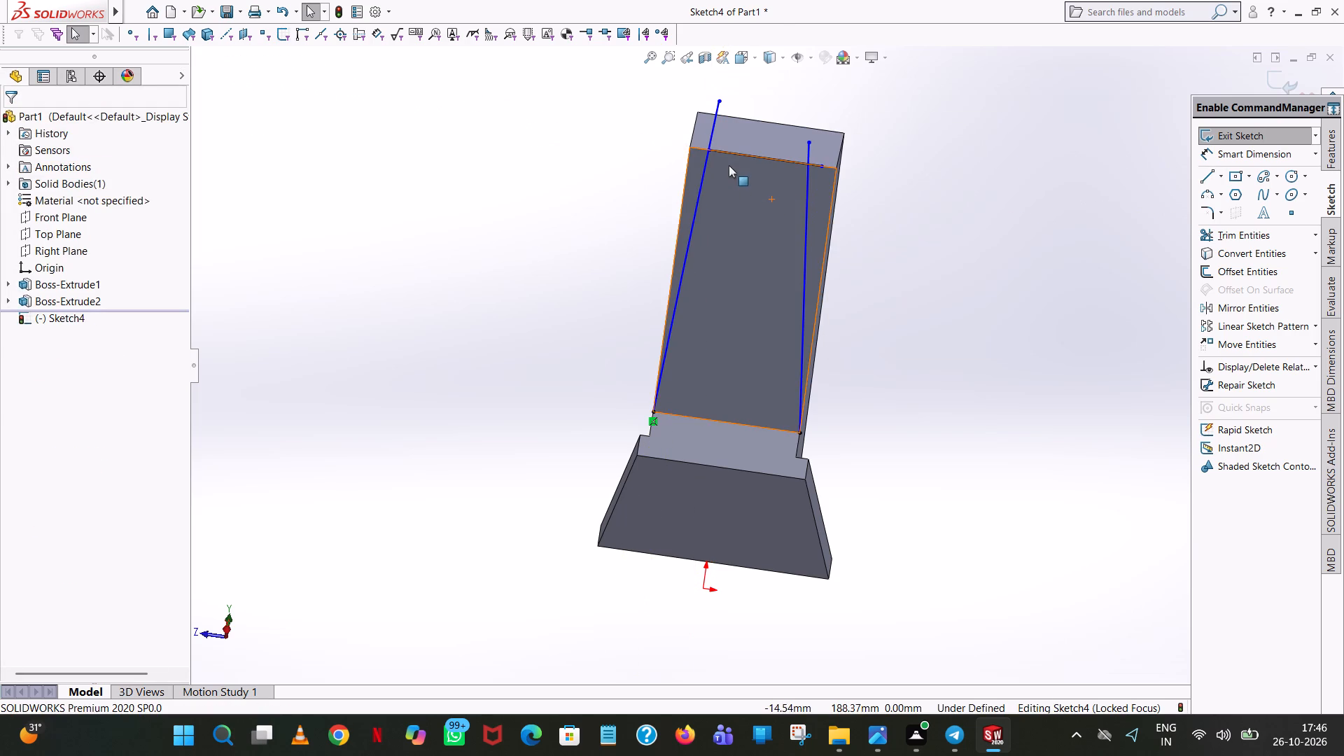
Trim away the end-edge line's overhang and the parts of both tapered lines beyond the underside face's far end edge.
scroll(729, 165, down, 3)
click(1233, 235)
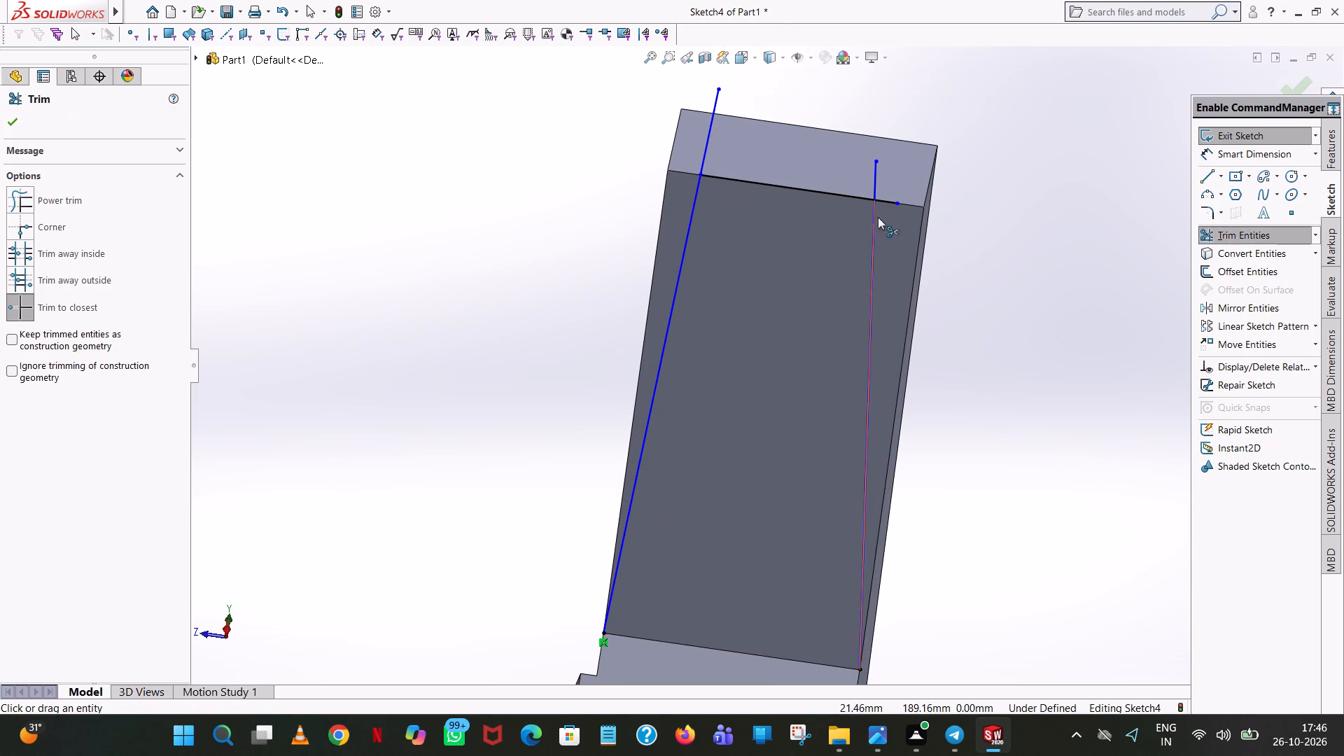
click(894, 203)
click(876, 178)
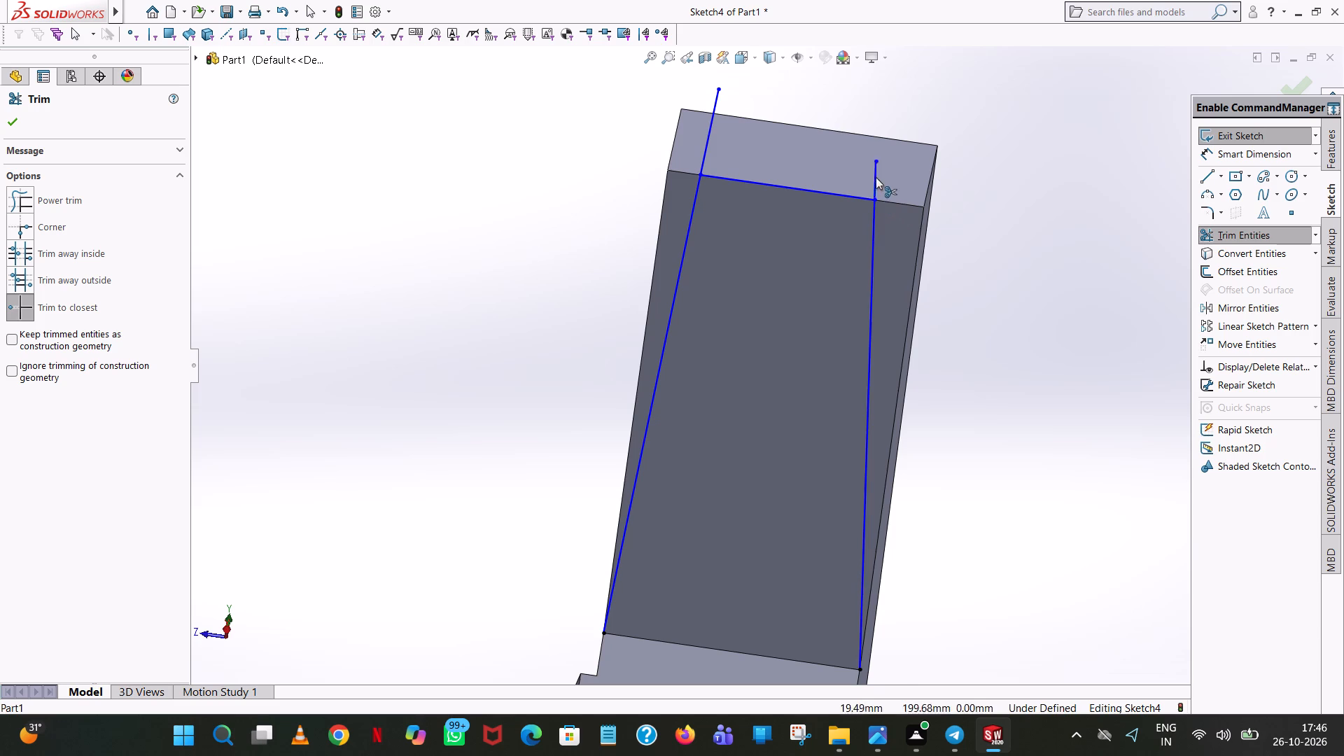
click(712, 132)
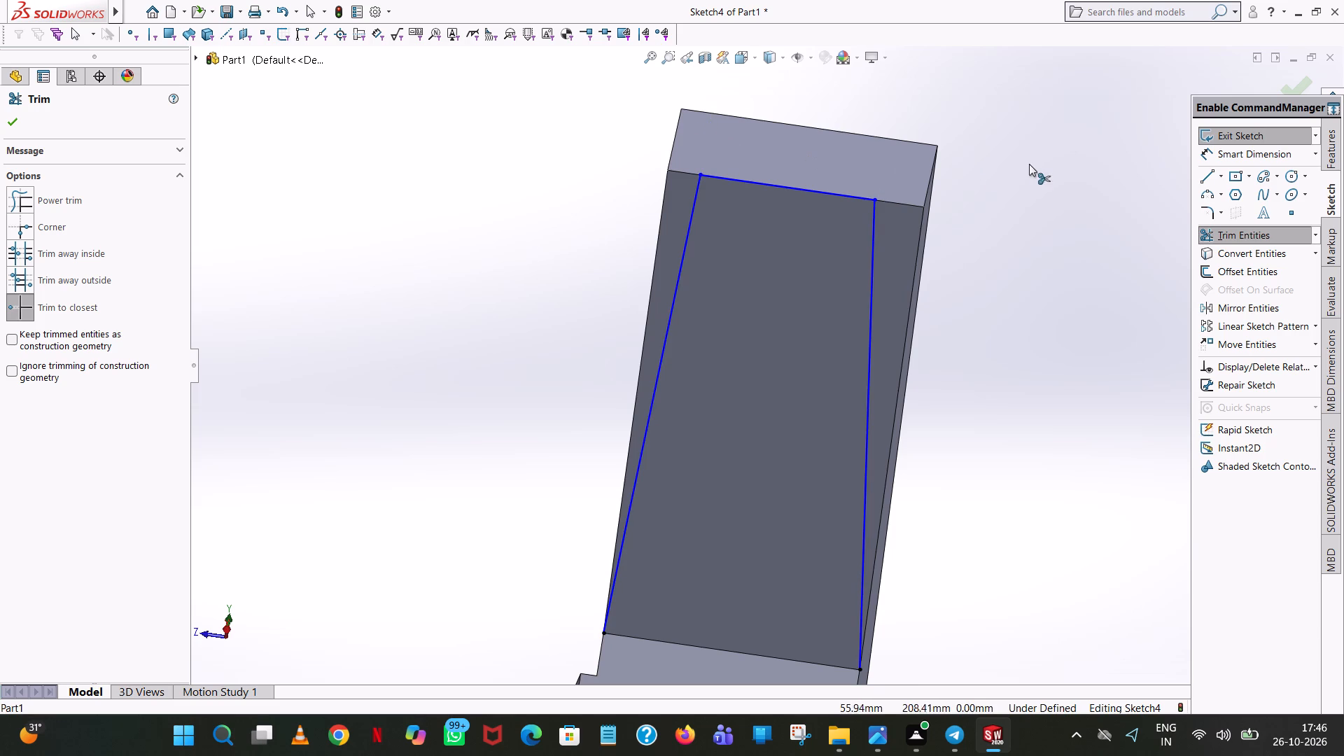
Sketch connected lines from the -Z tapered line's far end to the face's far -Z corner, and about 119 mm along the side edge to the plate-end corner.
middle_drag(1046, 225, 949, 291)
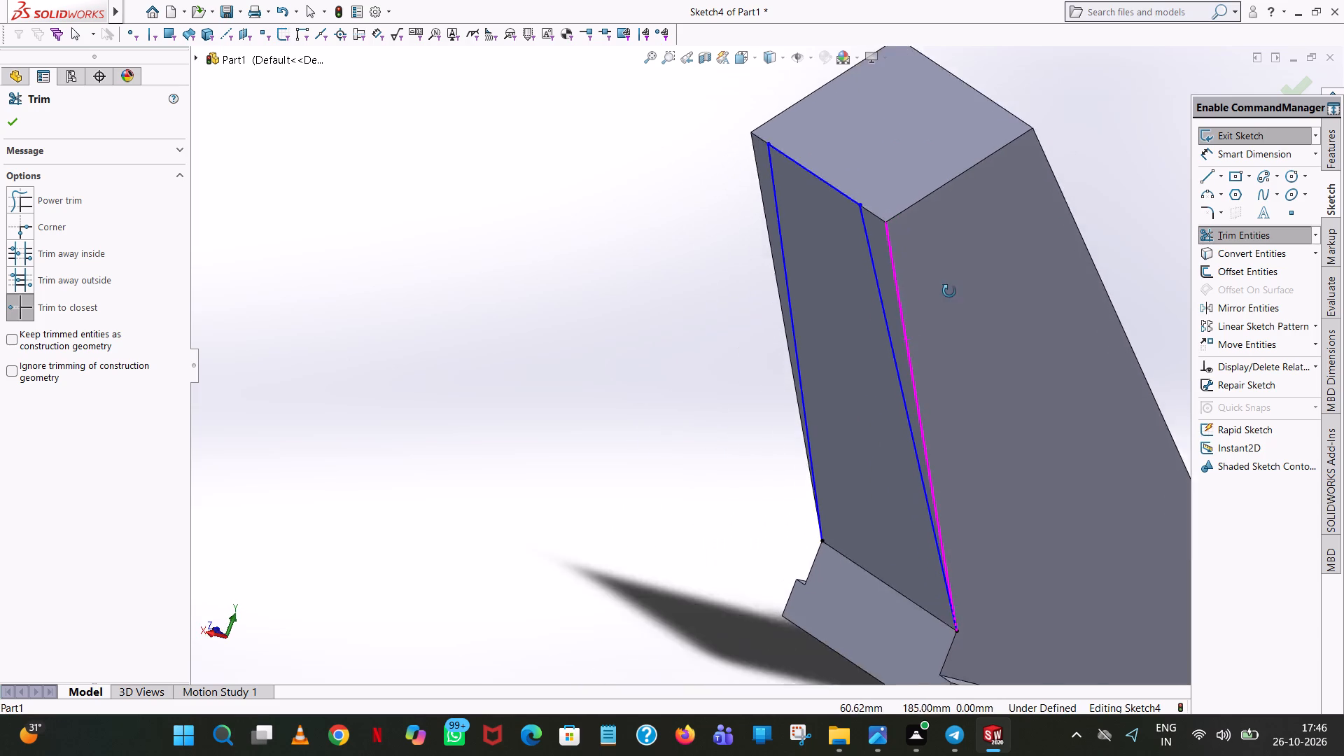
middle_drag(949, 291, 942, 328)
scroll(942, 328, up, 1)
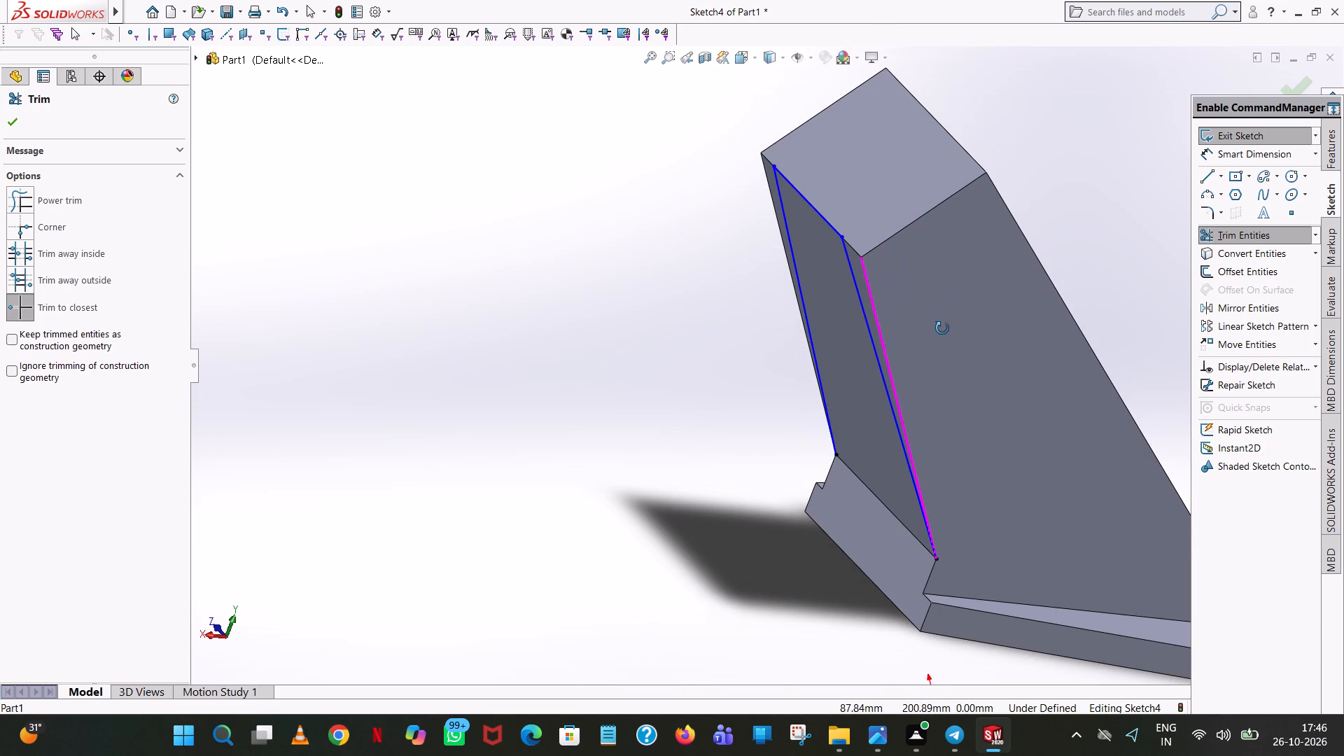
middle_drag(942, 328, 1041, 246)
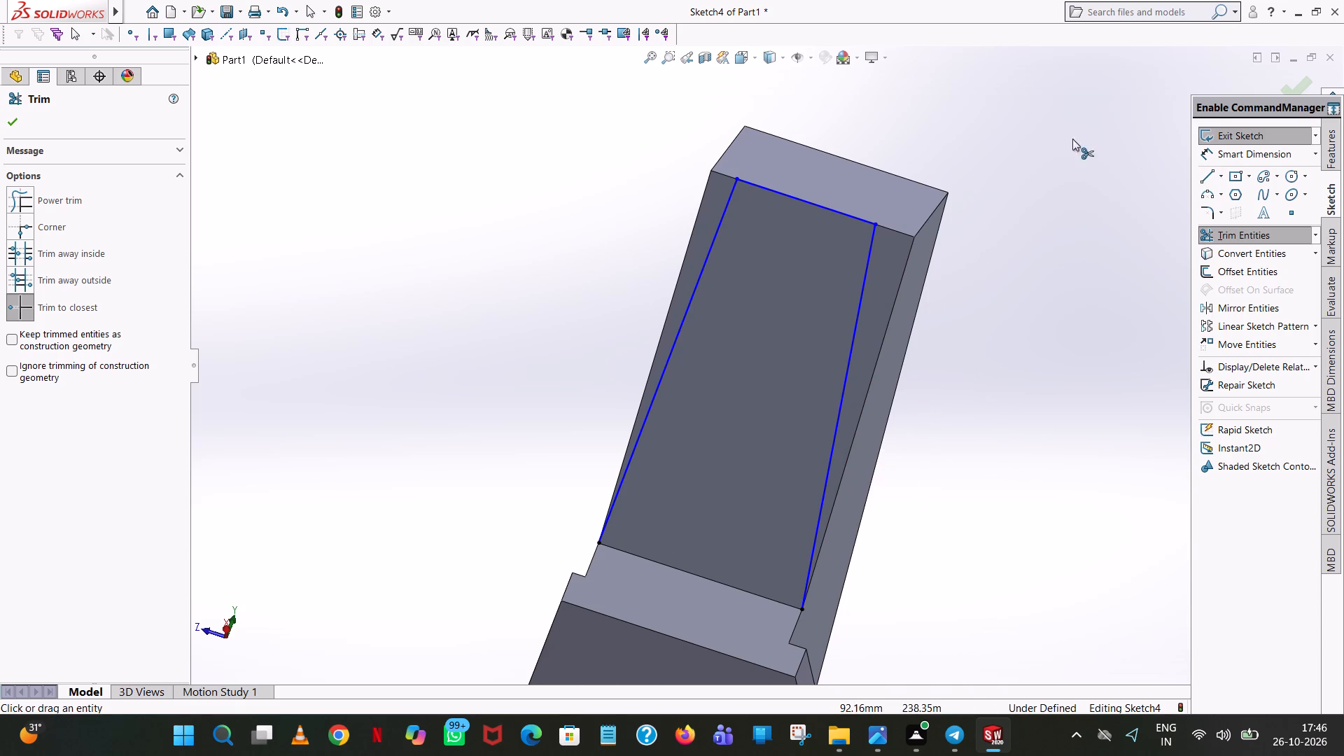
click(752, 59)
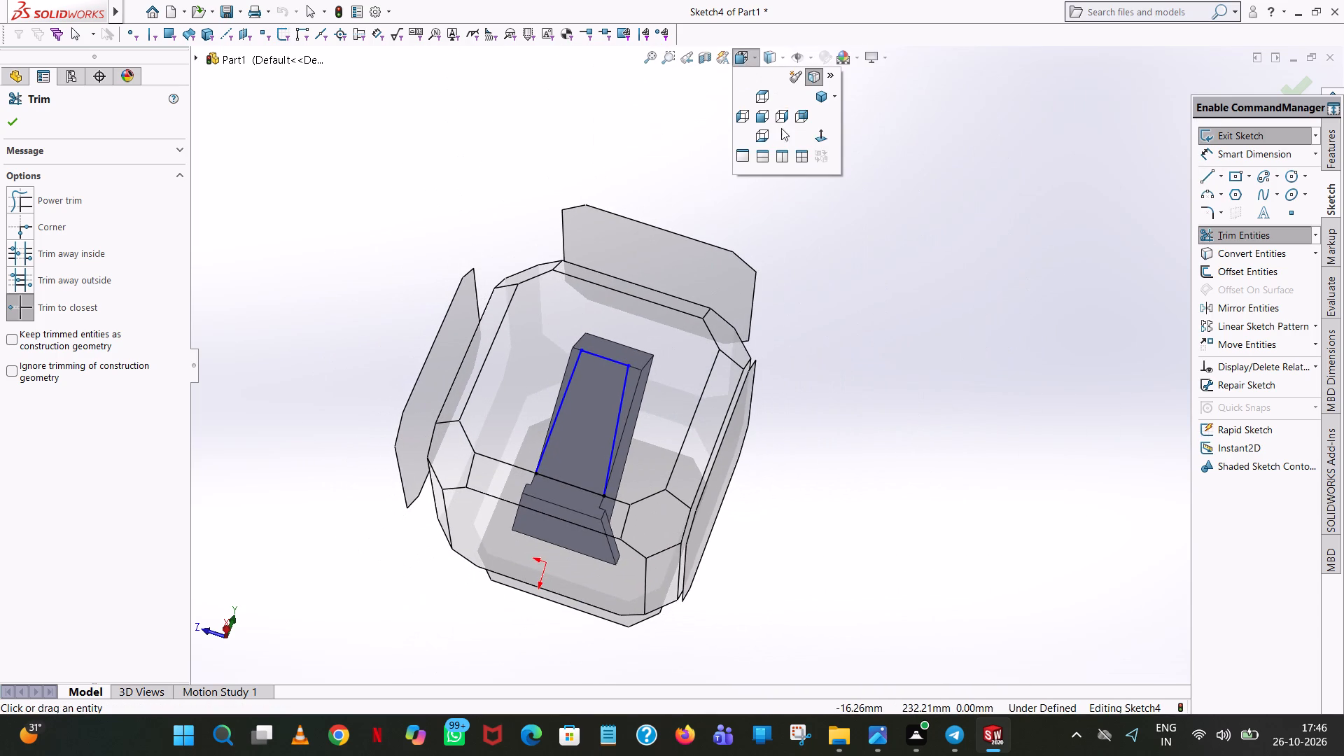
click(820, 129)
click(1205, 171)
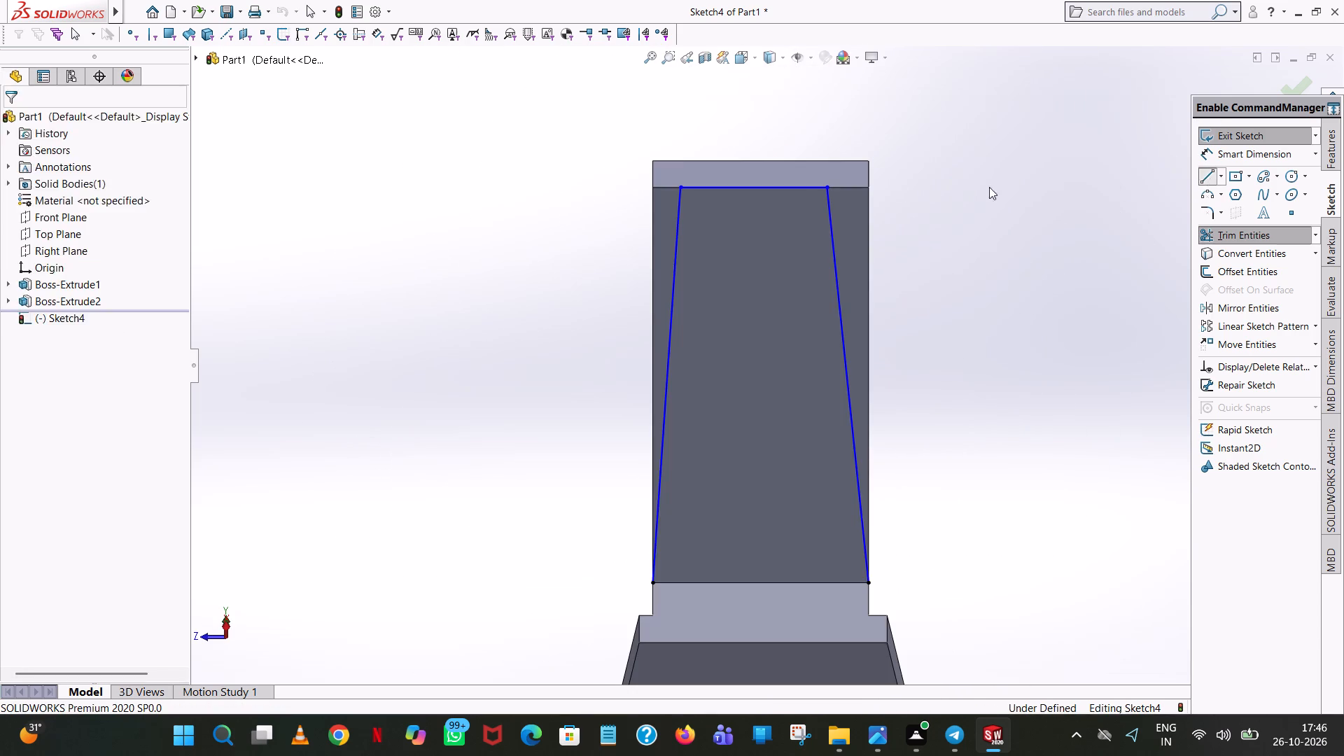
click(829, 187)
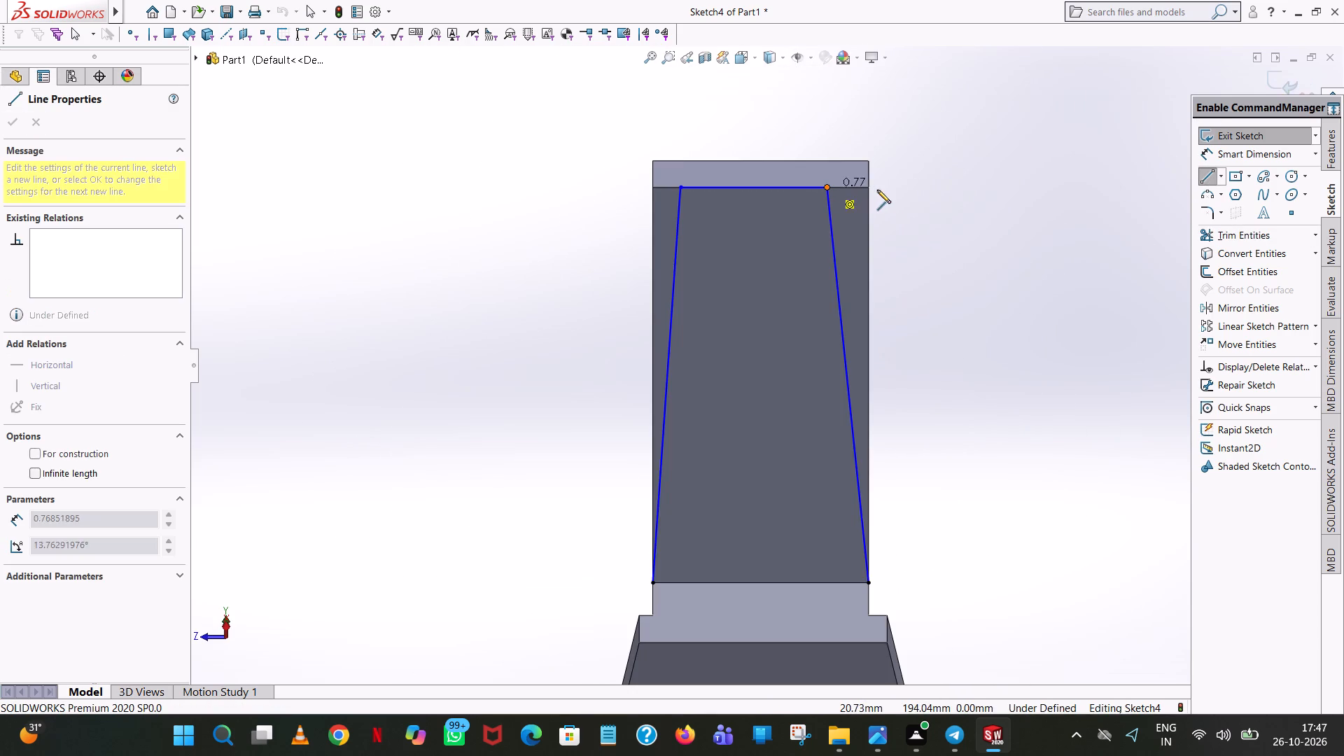
click(869, 188)
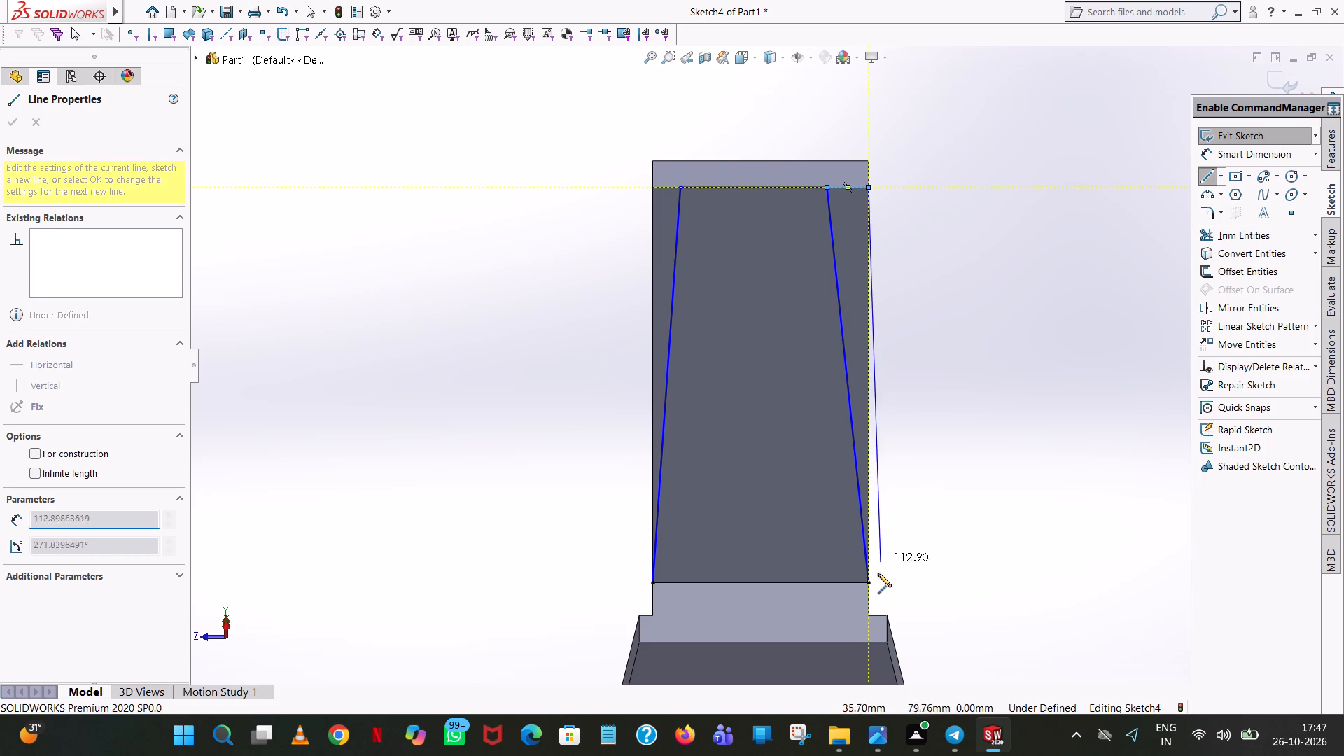
click(867, 582)
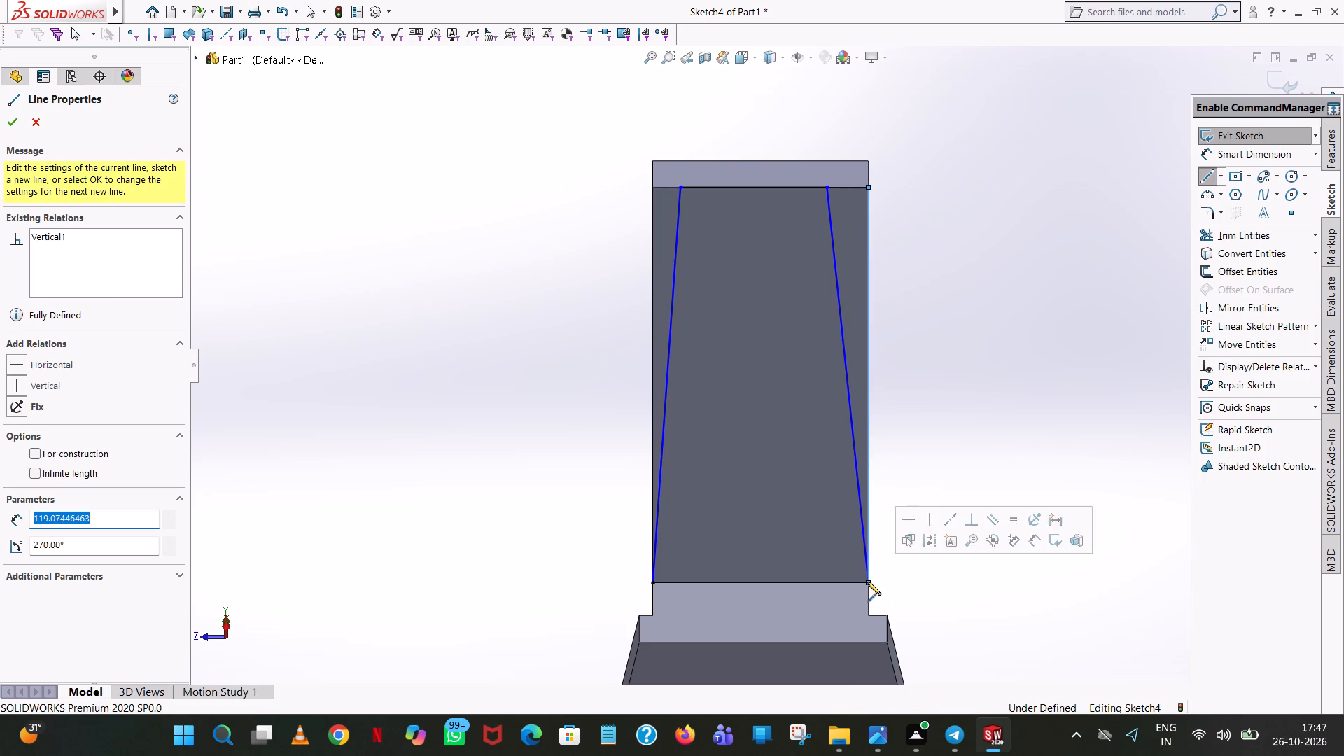
right_click(867, 582)
click(892, 589)
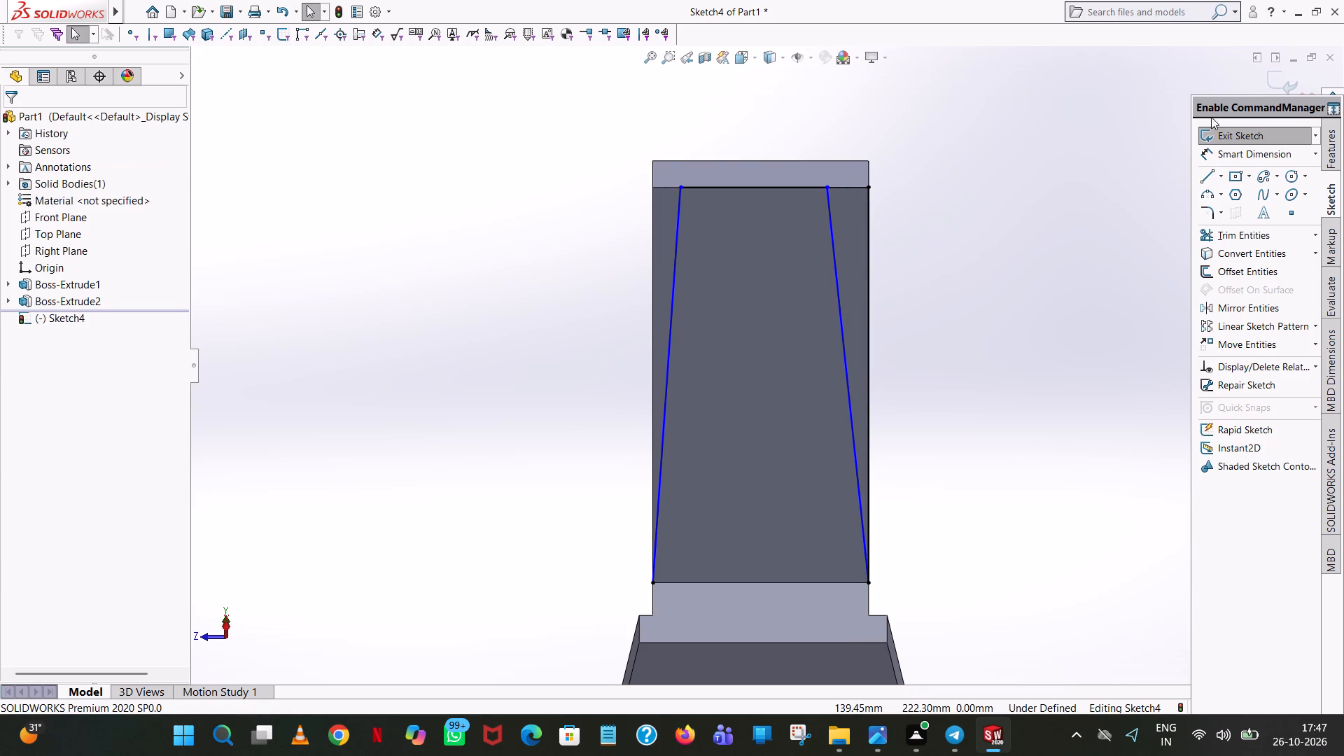
Sketch connected lines from the +Z tapered line's far end to the face's far +Z corner, and about 119 mm along the side edge to the plate-end corner.
click(1205, 179)
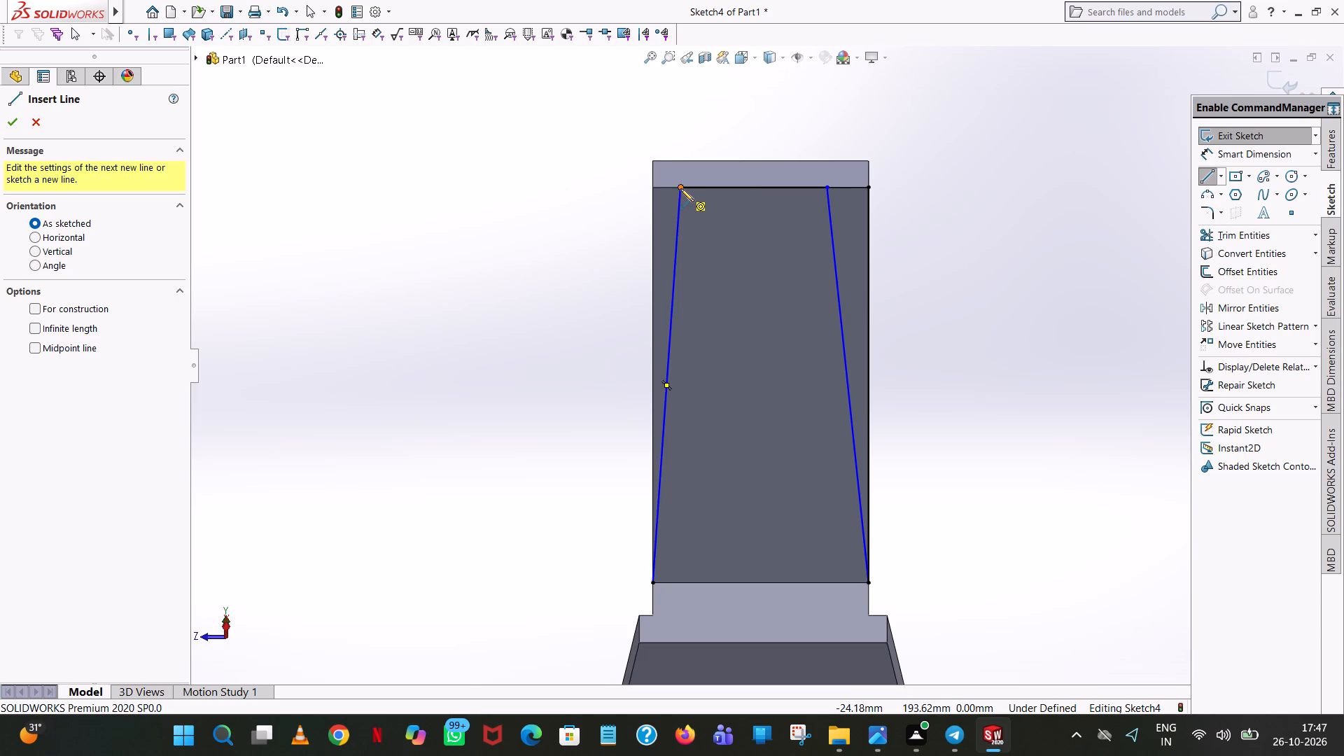
scroll(680, 188, down, 10)
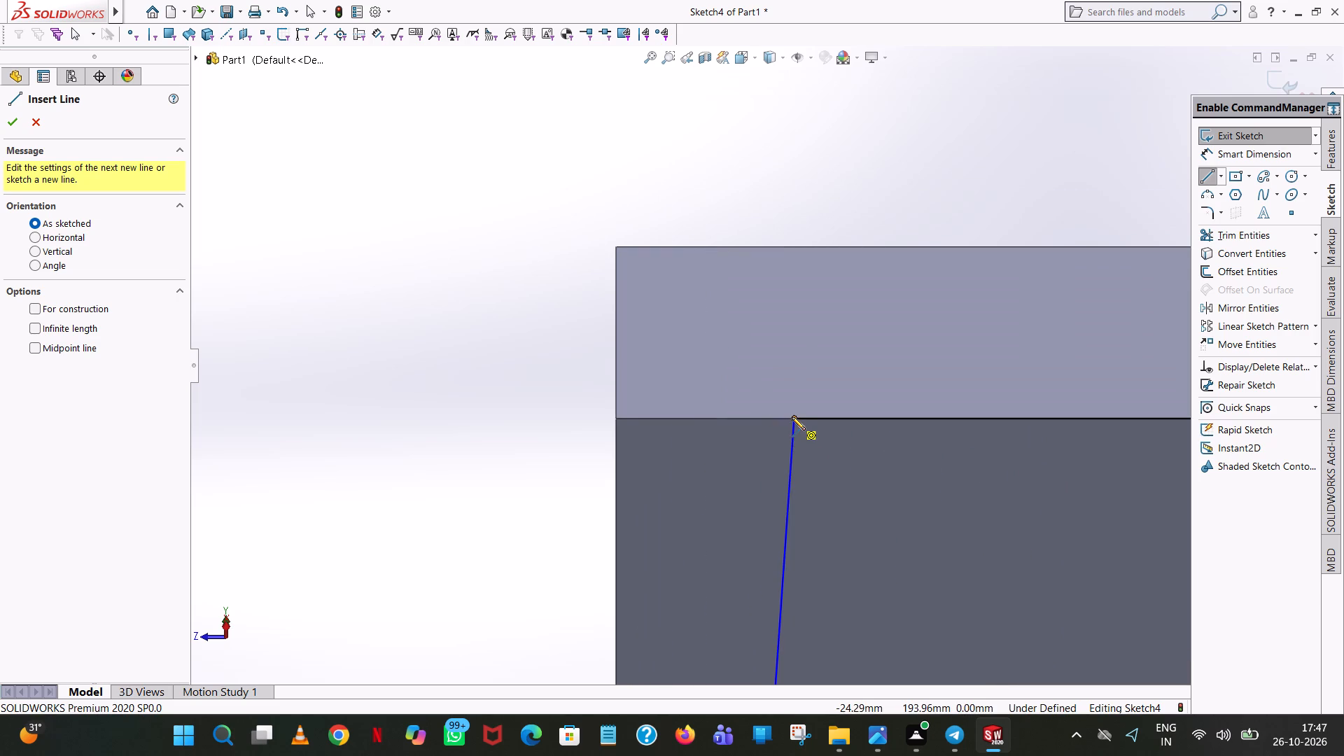
click(794, 419)
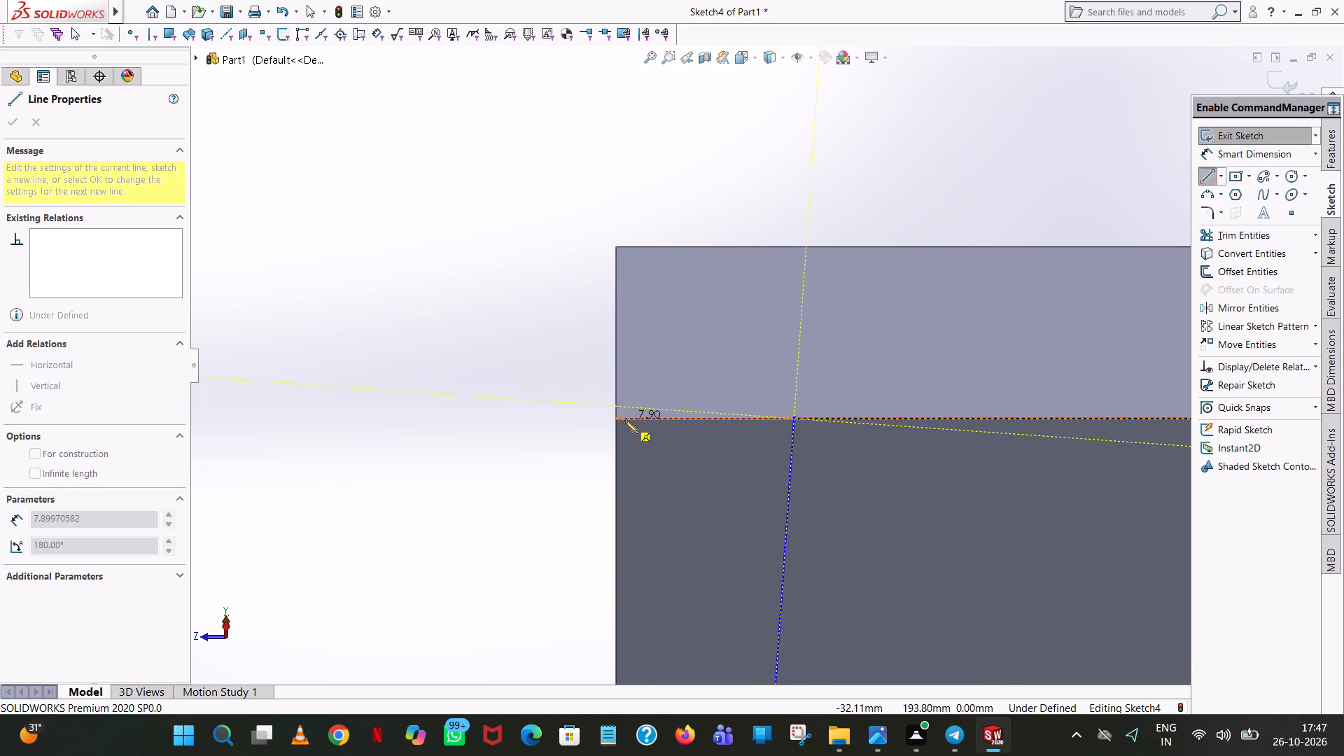
click(615, 419)
scroll(625, 426, up, 8)
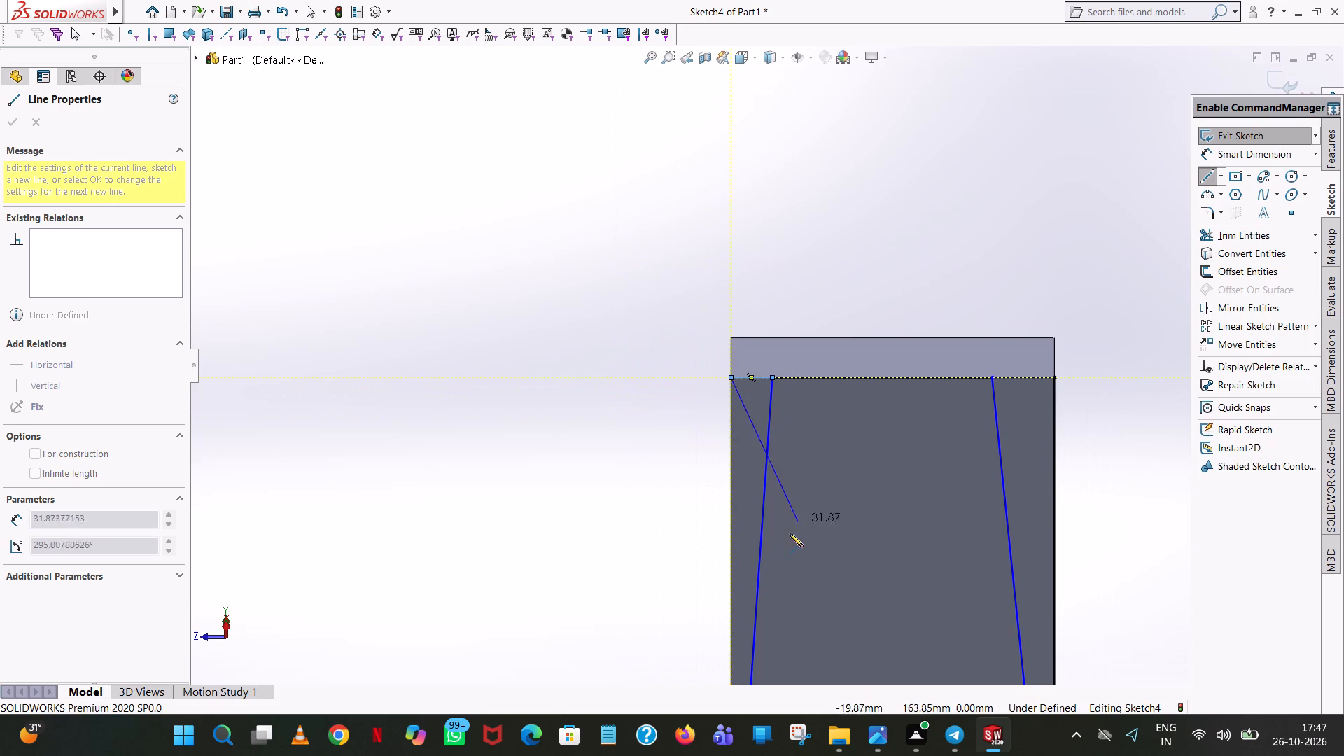
scroll(777, 540, up, 6)
scroll(756, 570, down, 5)
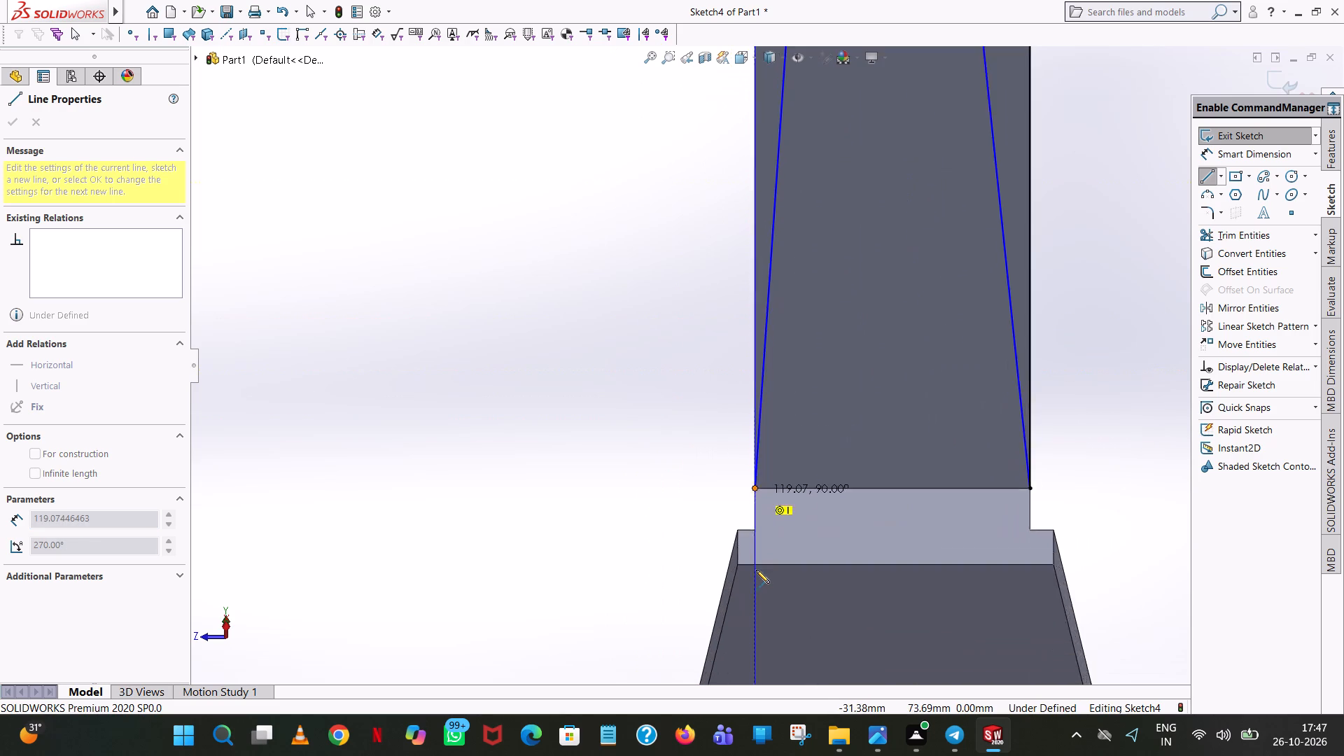
scroll(756, 570, down, 2)
click(754, 427)
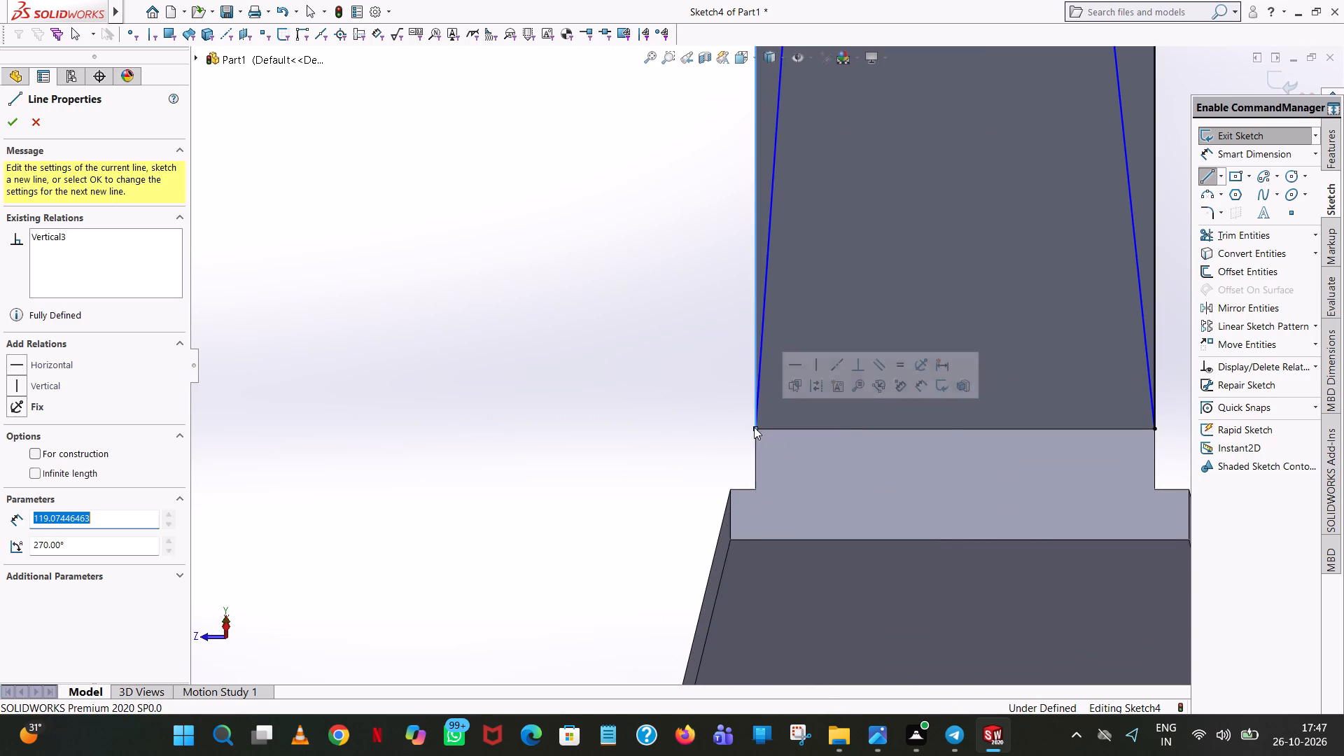
right_click(754, 427)
click(785, 433)
scroll(825, 378, up, 5)
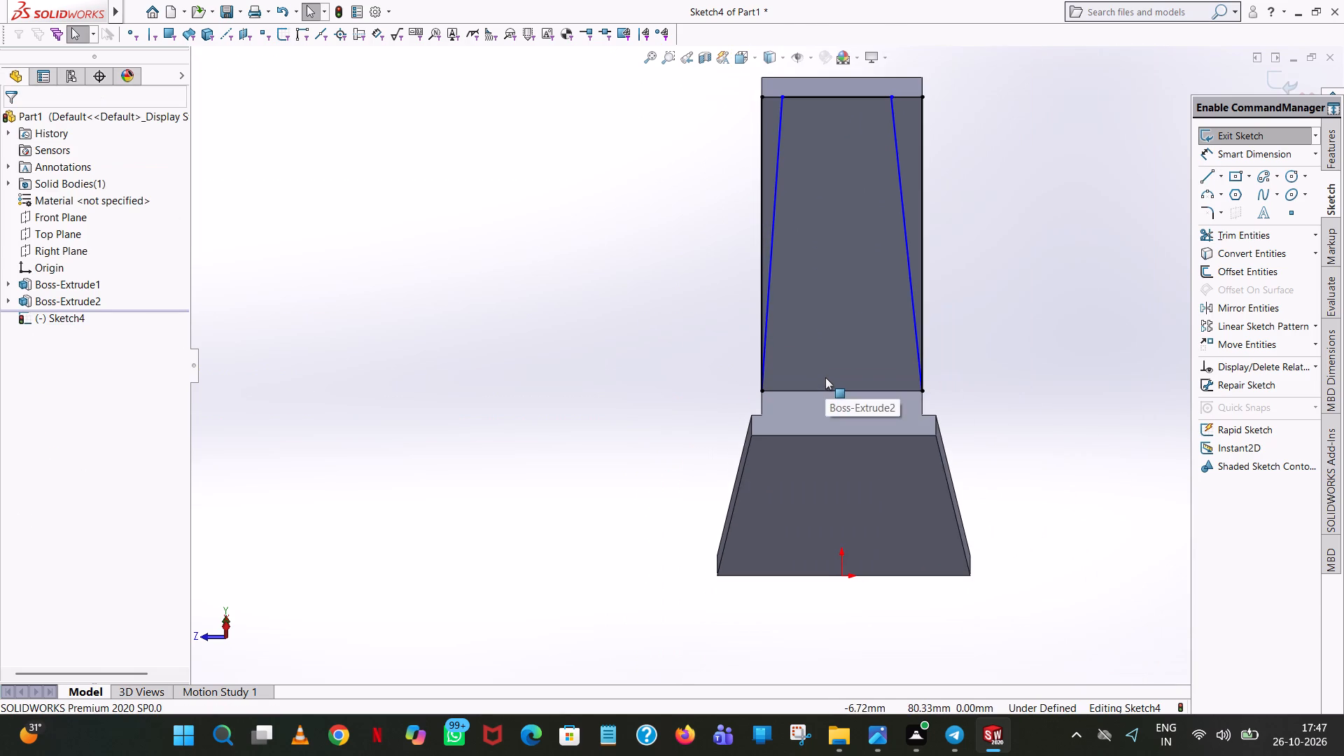
Trim away the end-edge line's segment between the two tapered lines.
click(1257, 157)
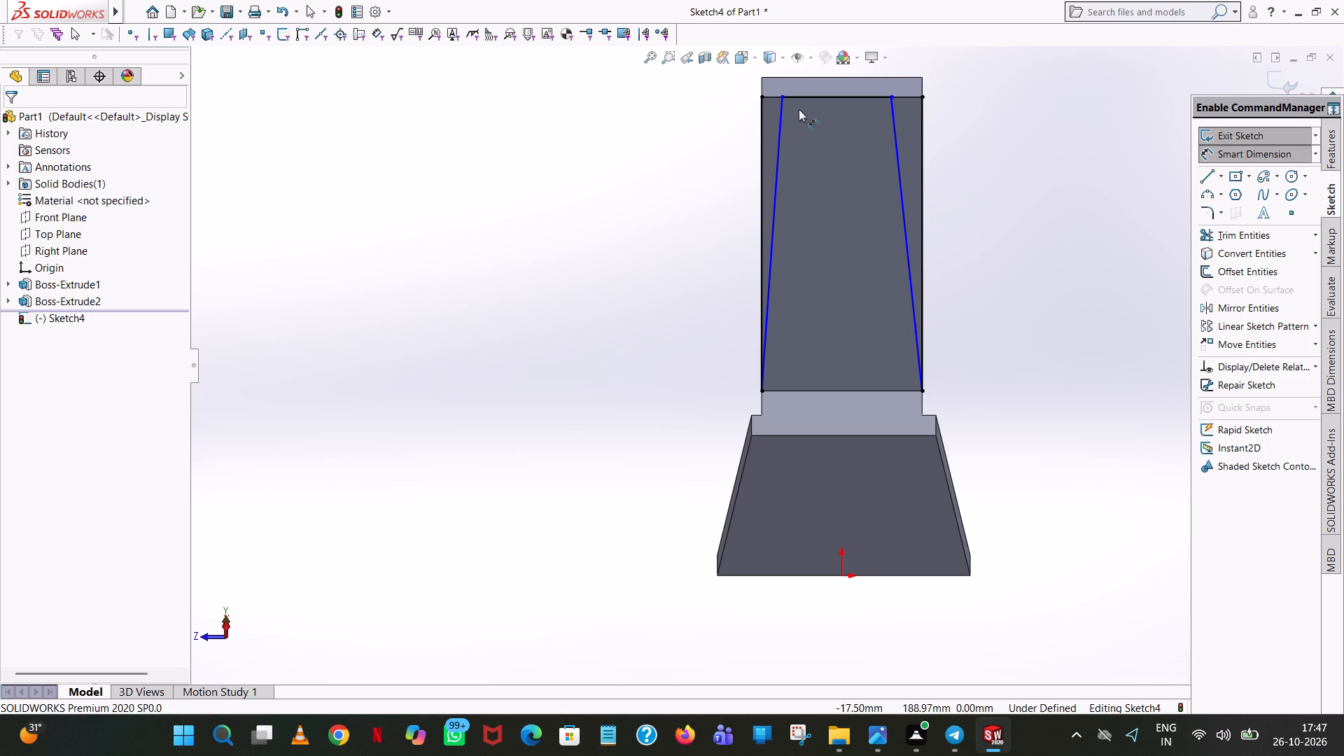
click(1254, 230)
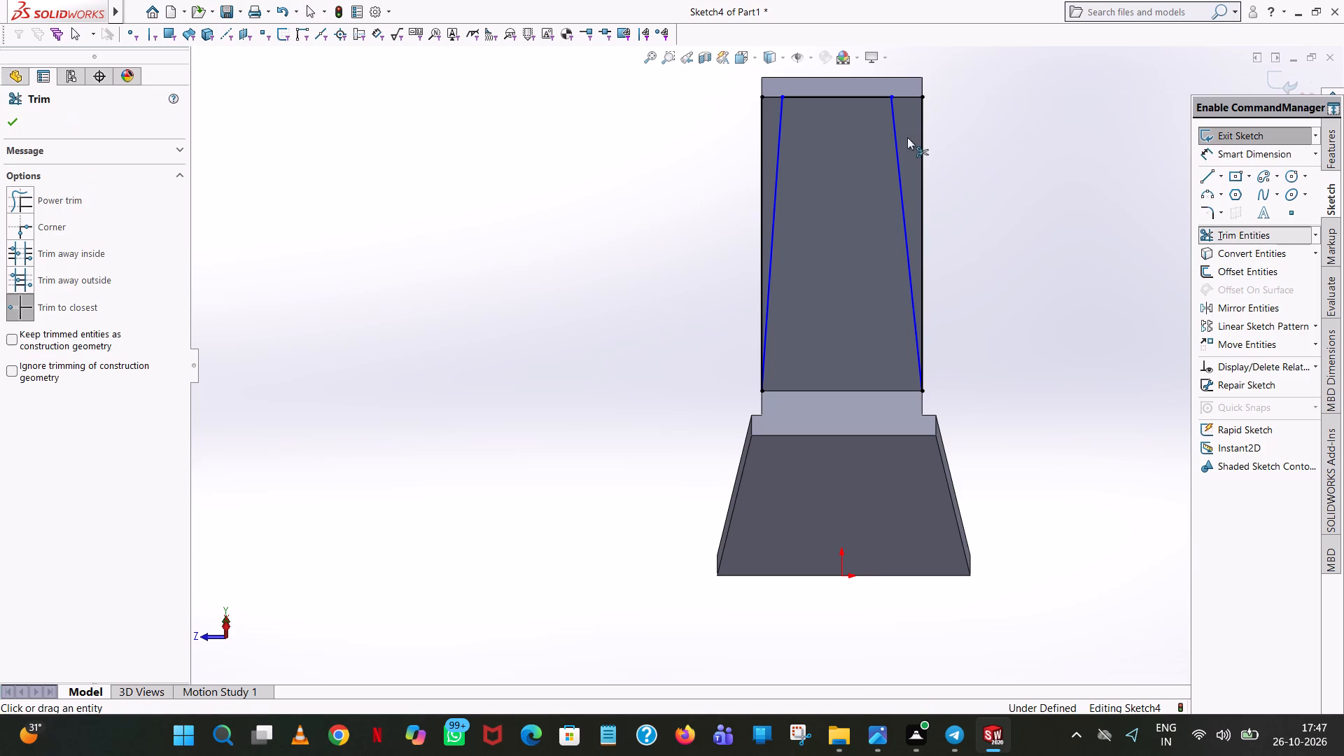
click(857, 94)
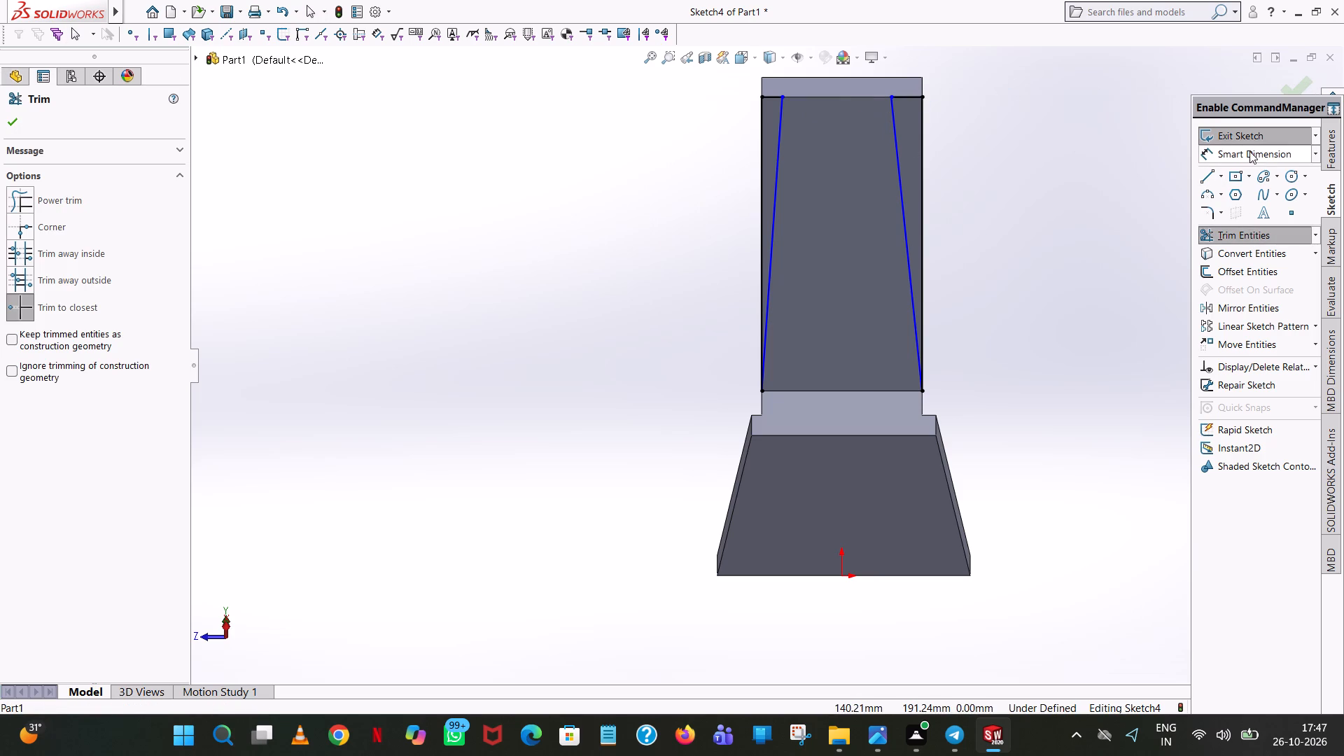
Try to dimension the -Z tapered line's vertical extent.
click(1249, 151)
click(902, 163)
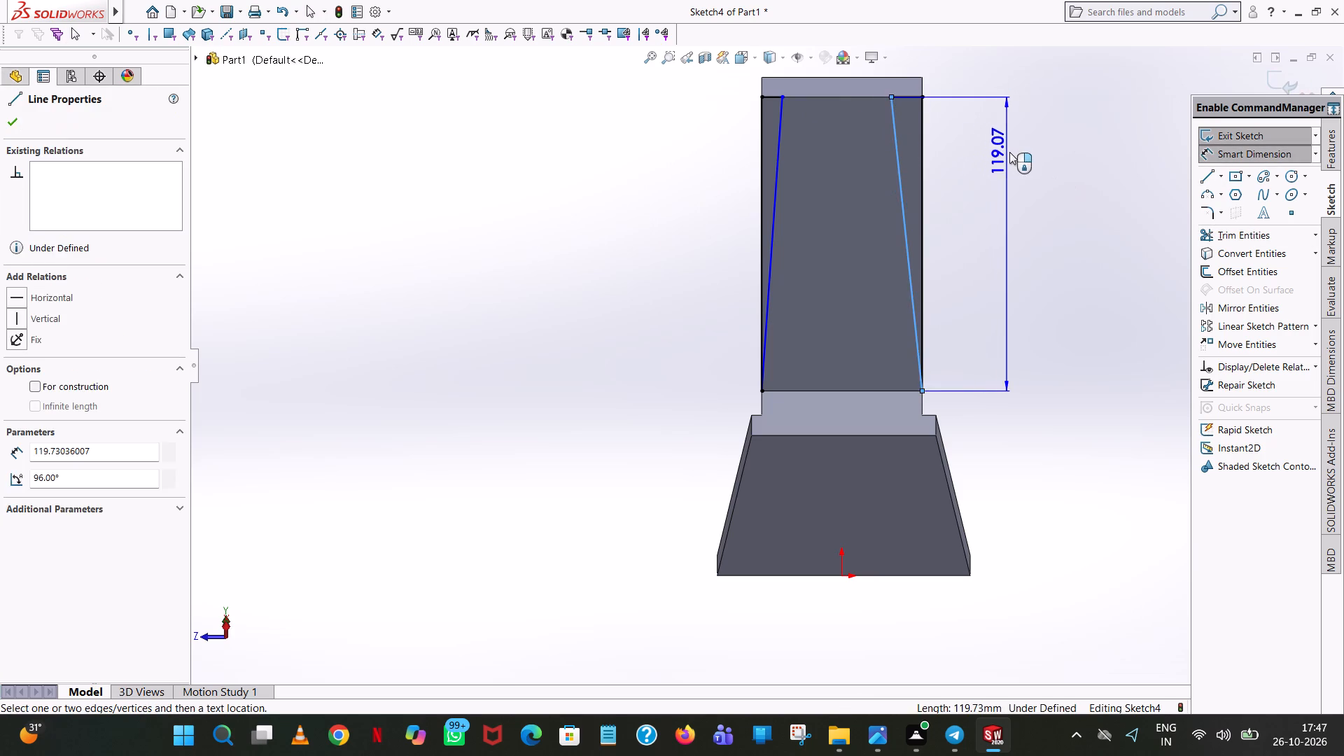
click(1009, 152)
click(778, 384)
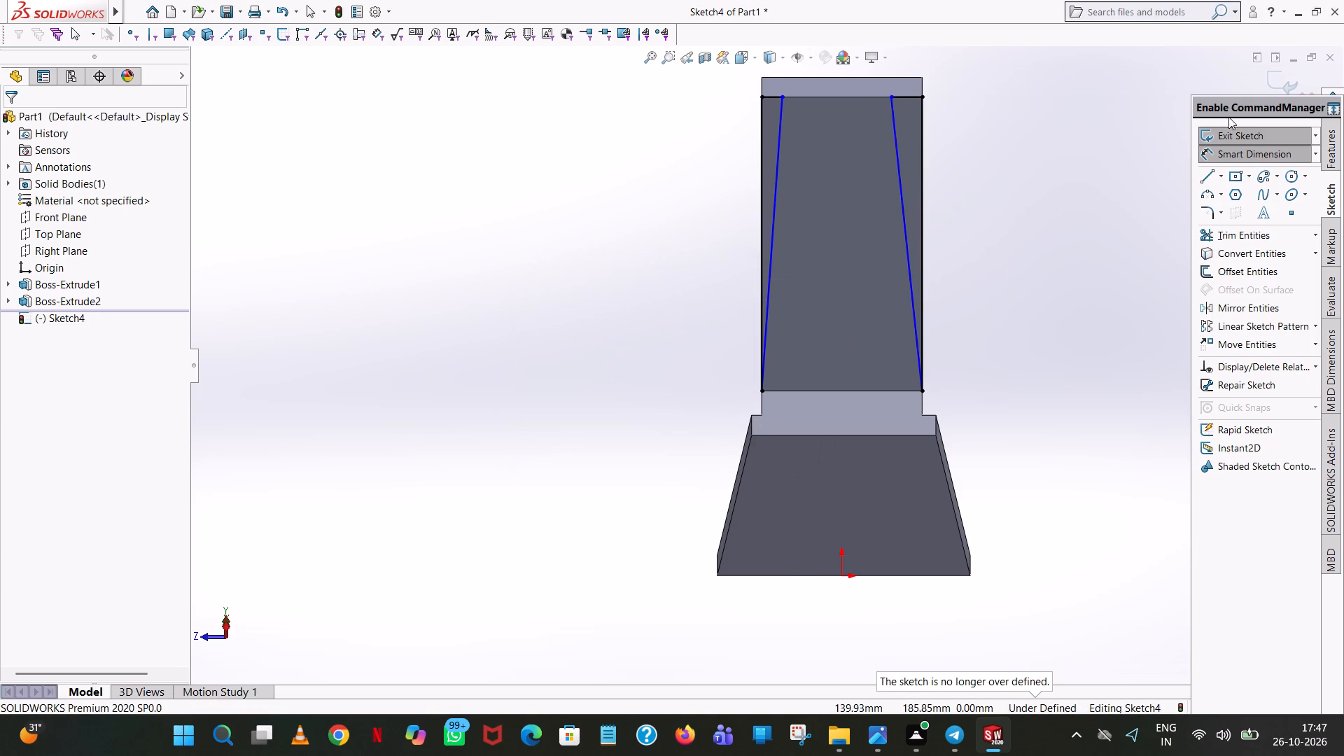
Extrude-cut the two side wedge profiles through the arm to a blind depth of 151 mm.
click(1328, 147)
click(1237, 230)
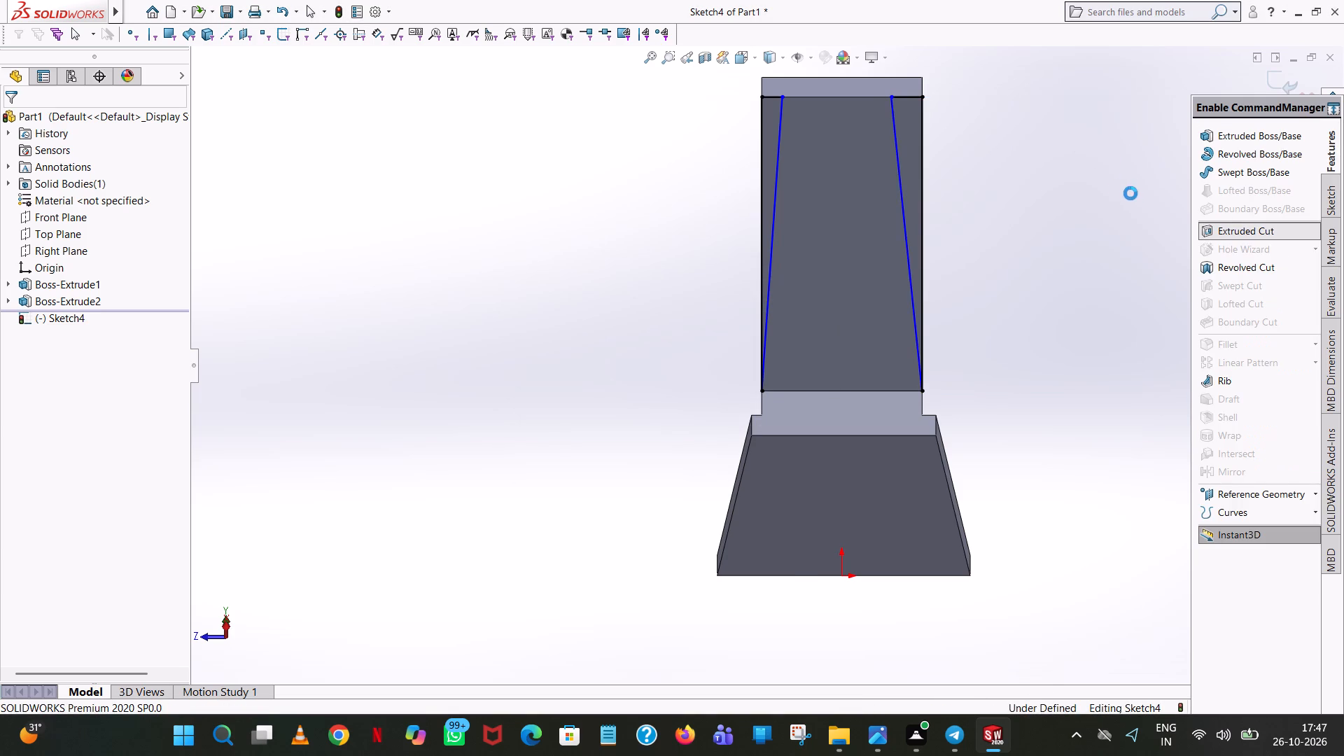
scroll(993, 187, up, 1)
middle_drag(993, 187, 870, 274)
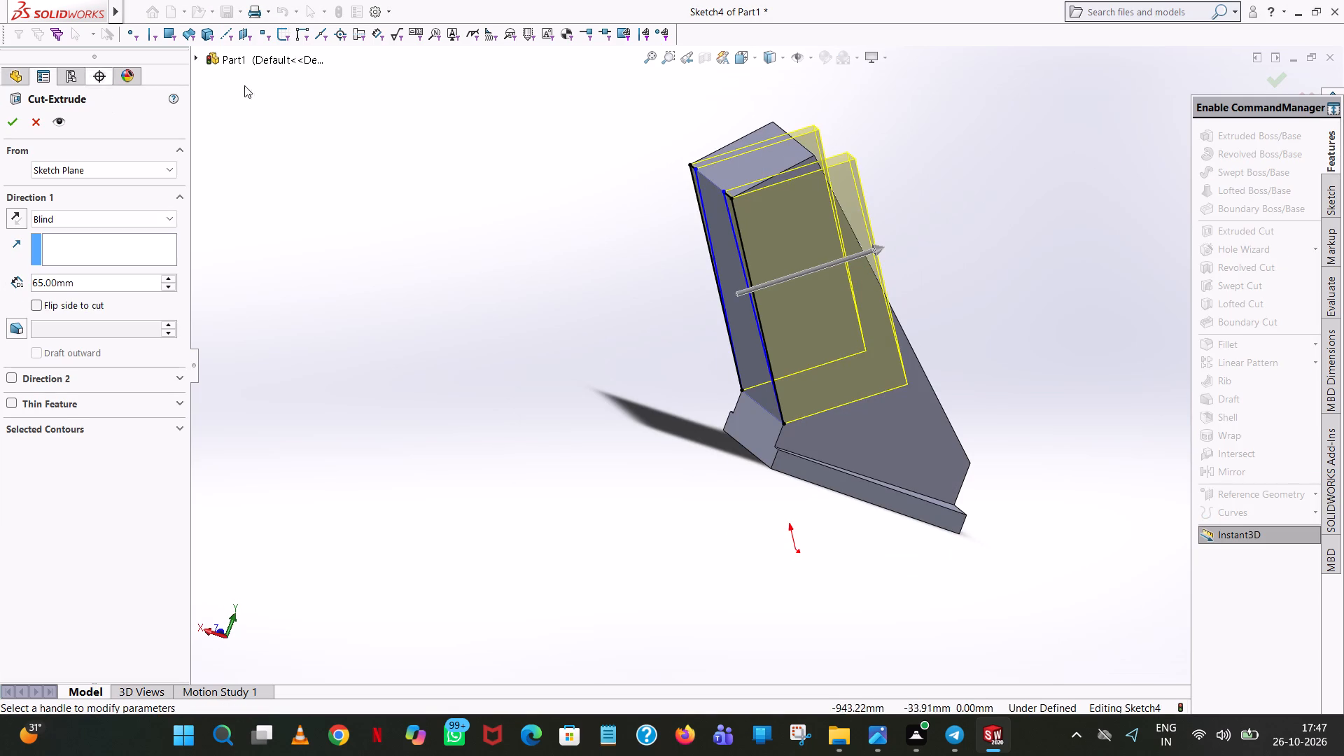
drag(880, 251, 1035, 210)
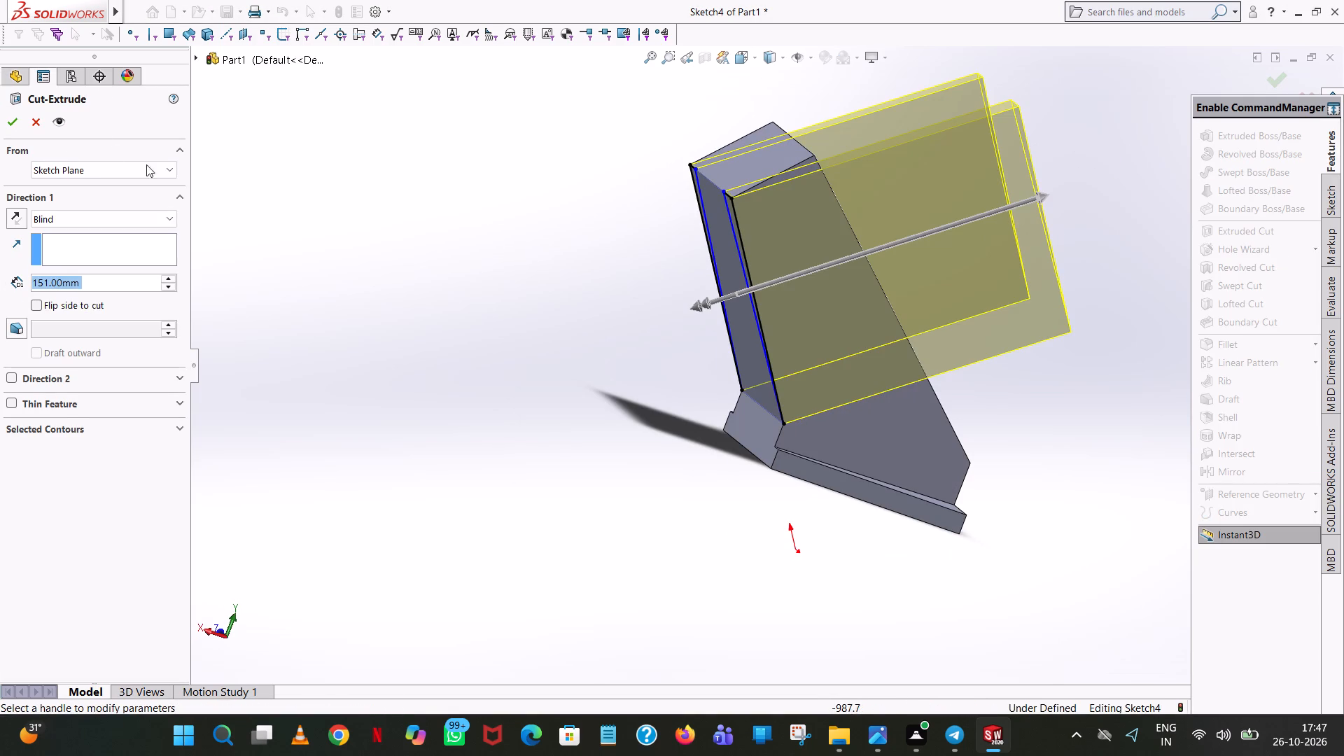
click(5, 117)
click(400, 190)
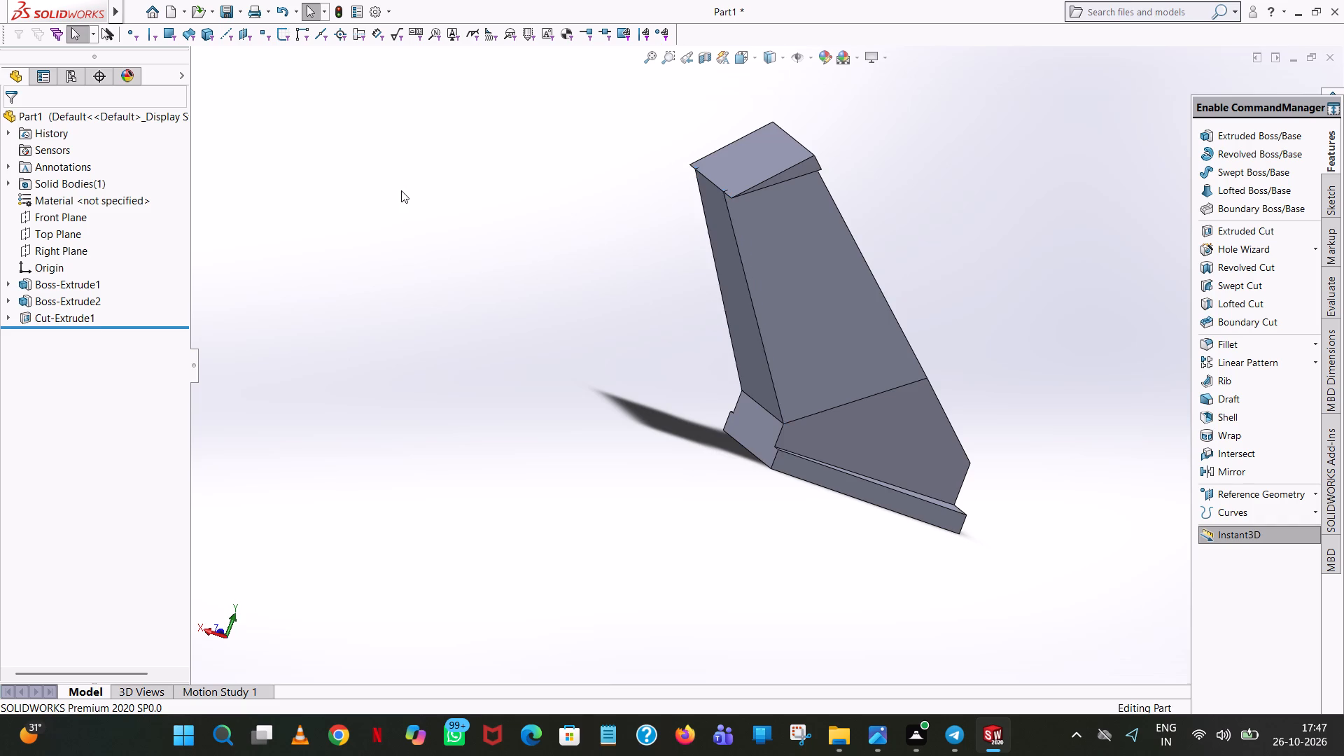
Examine the cut arm from all sides, checking its tapered flanks and far end.
middle_drag(402, 190, 230, 183)
scroll(402, 190, up, 1)
scroll(250, 200, up, 1)
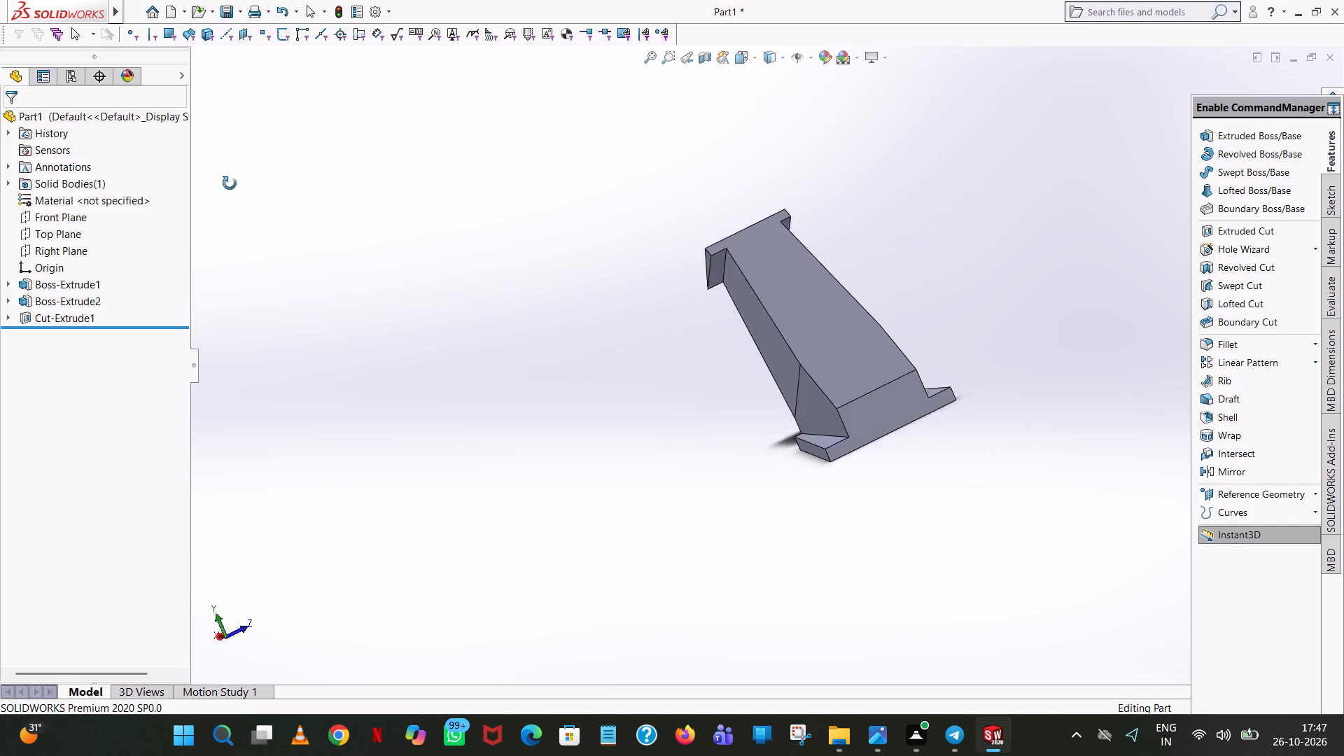
middle_drag(230, 183, 197, 449)
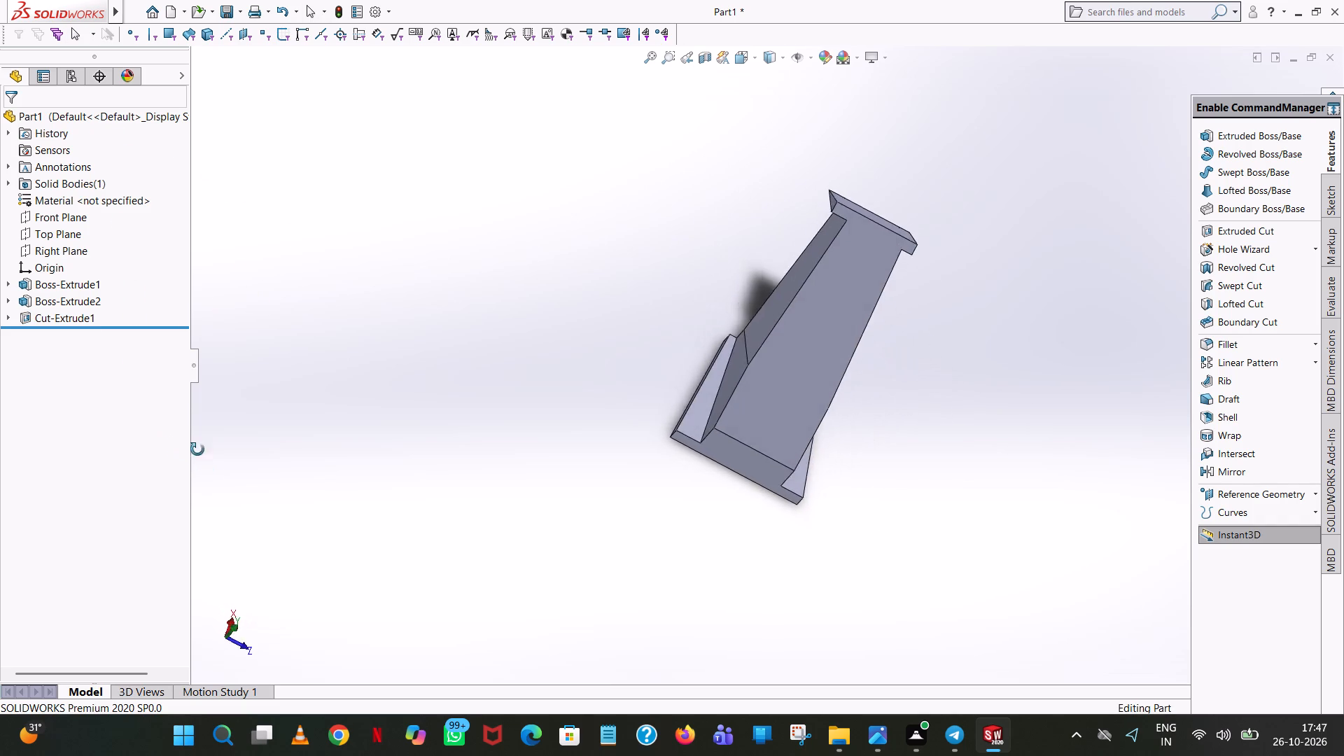
middle_drag(197, 449, 484, 433)
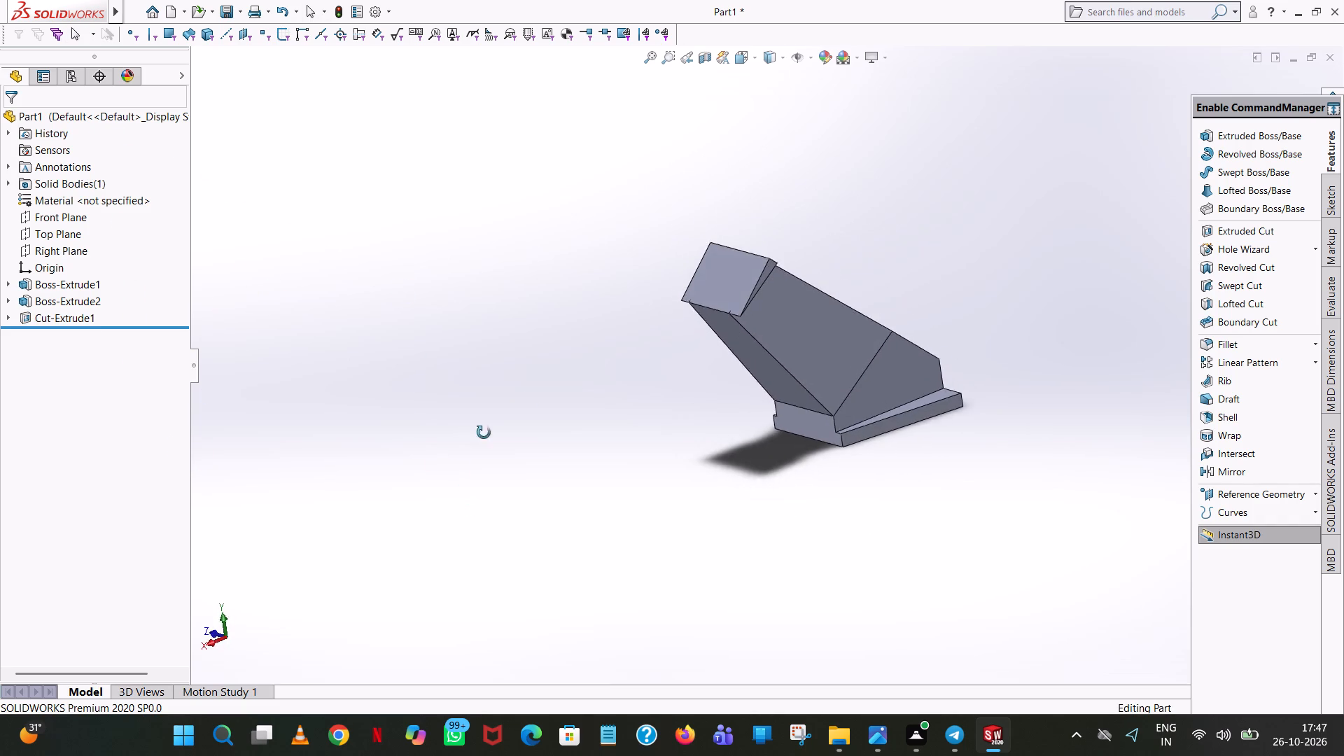
middle_drag(484, 433, 717, 402)
scroll(698, 408, down, 1)
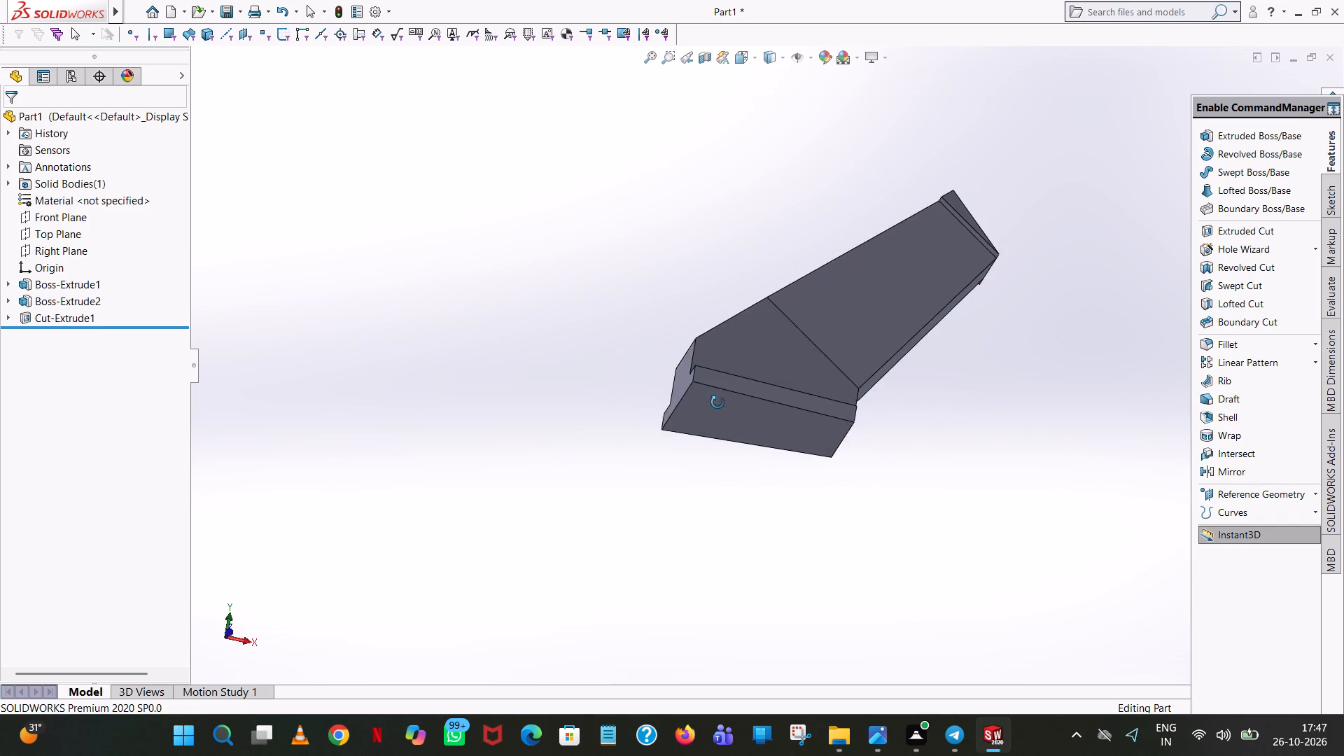
middle_drag(717, 402, 745, 534)
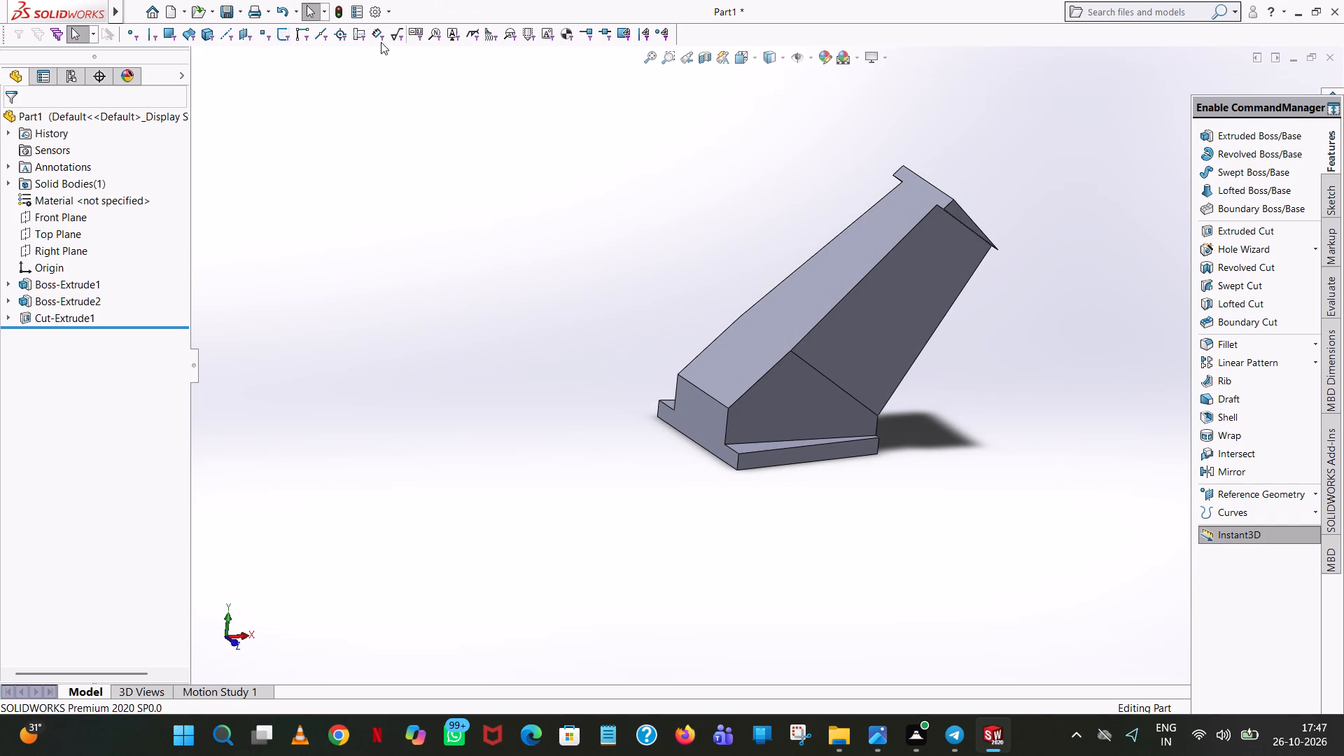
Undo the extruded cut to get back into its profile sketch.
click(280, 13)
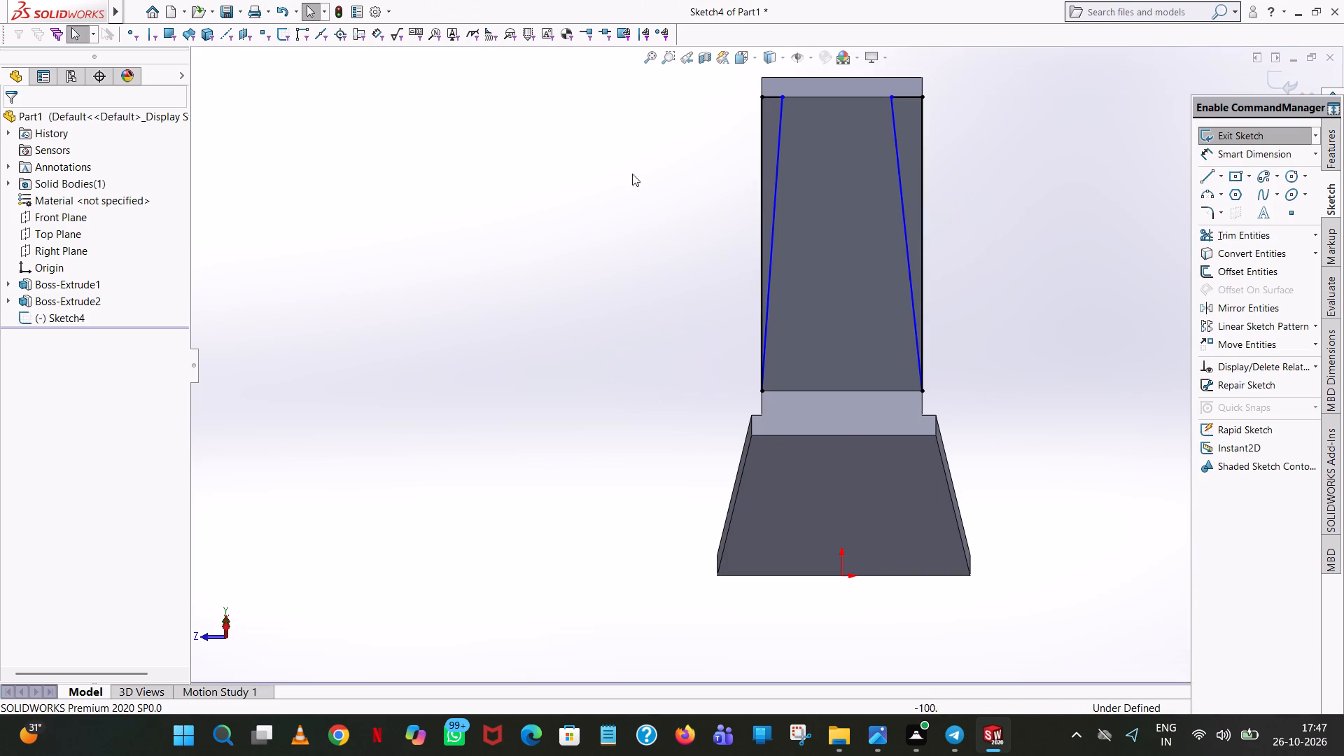
View the sketch face square-on and trim away the end-edge segment between the -Z tapered line and the far -Z corner.
scroll(808, 139, down, 4)
scroll(860, 142, up, 4)
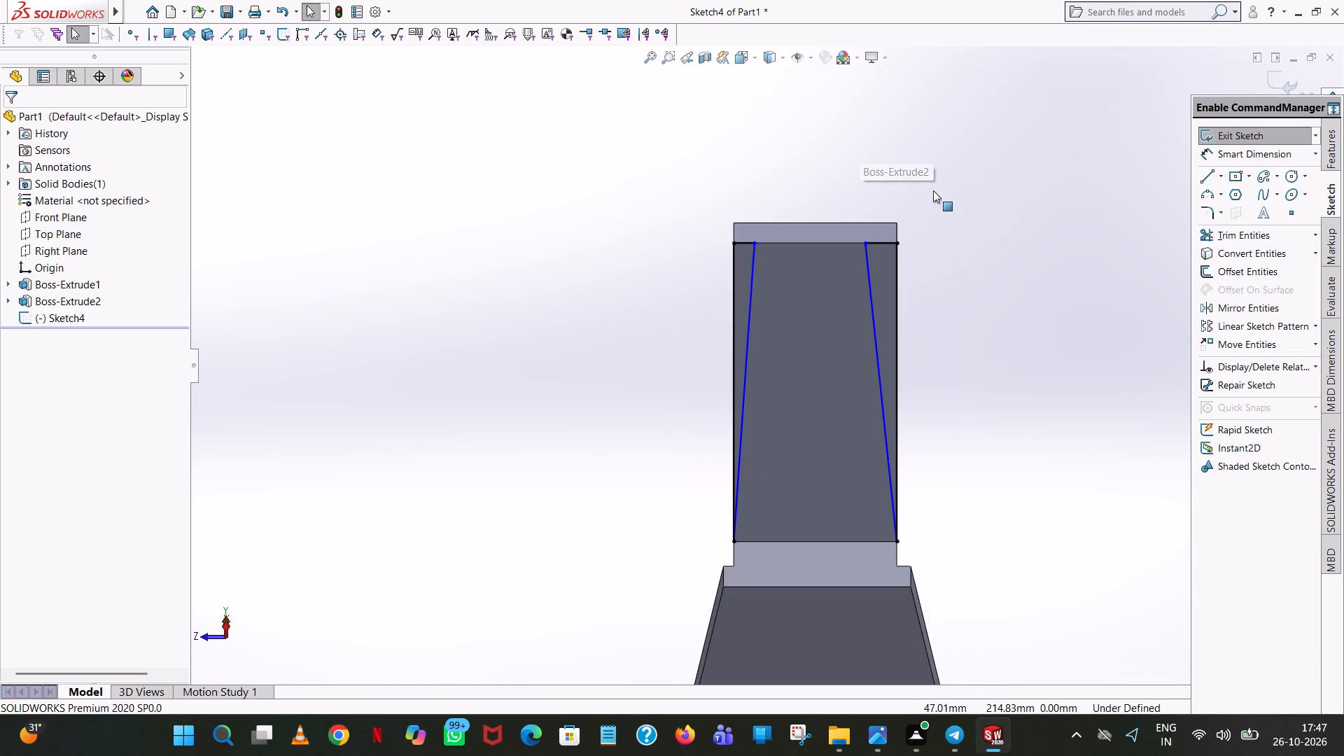
scroll(931, 202, down, 5)
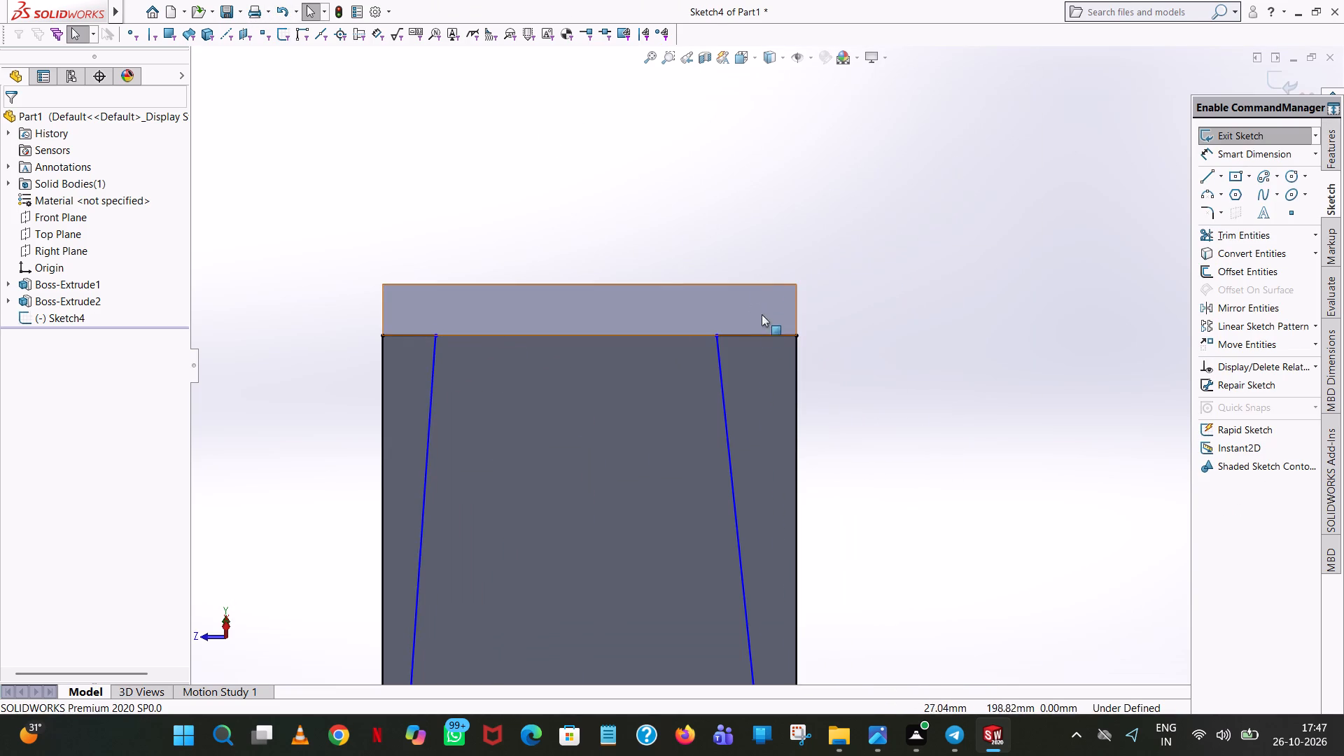
scroll(757, 342, up, 10)
middle_drag(759, 419, 696, 422)
scroll(724, 425, up, 1)
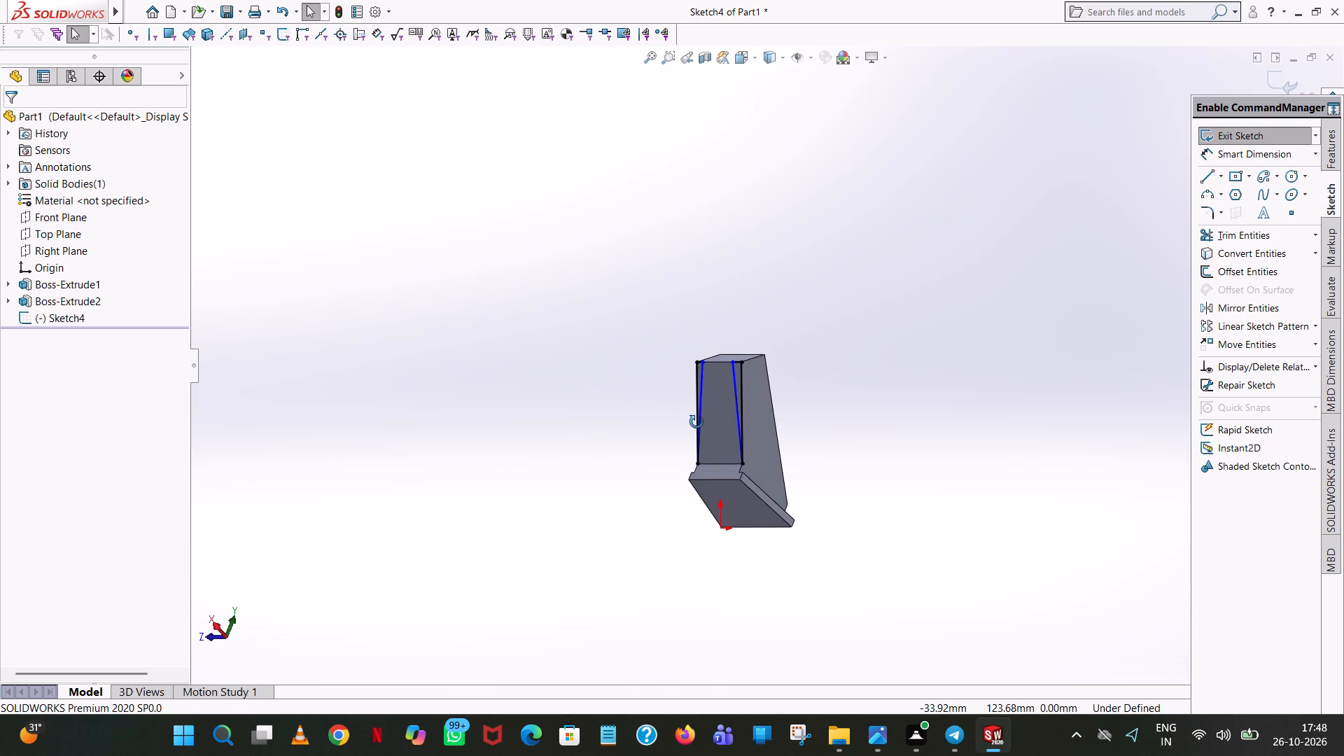
middle_drag(696, 422, 760, 435)
scroll(771, 360, down, 5)
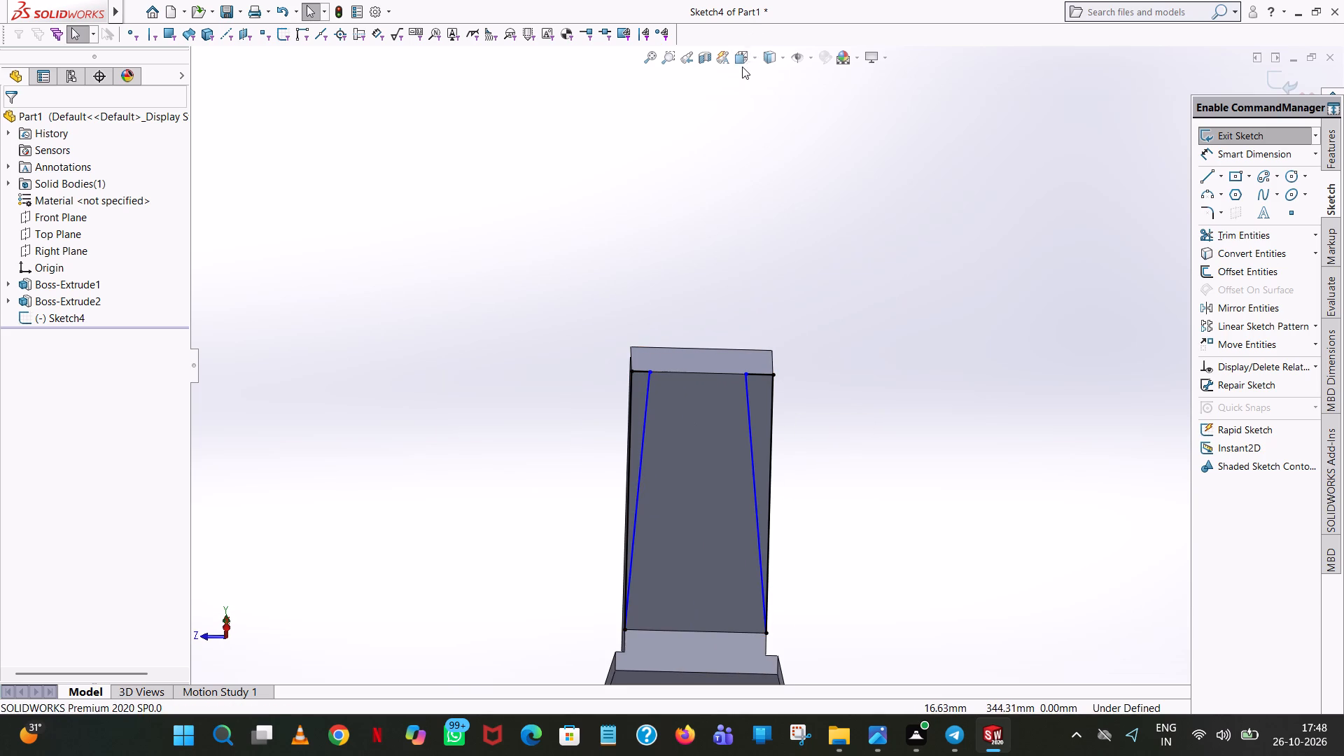
click(751, 59)
click(817, 139)
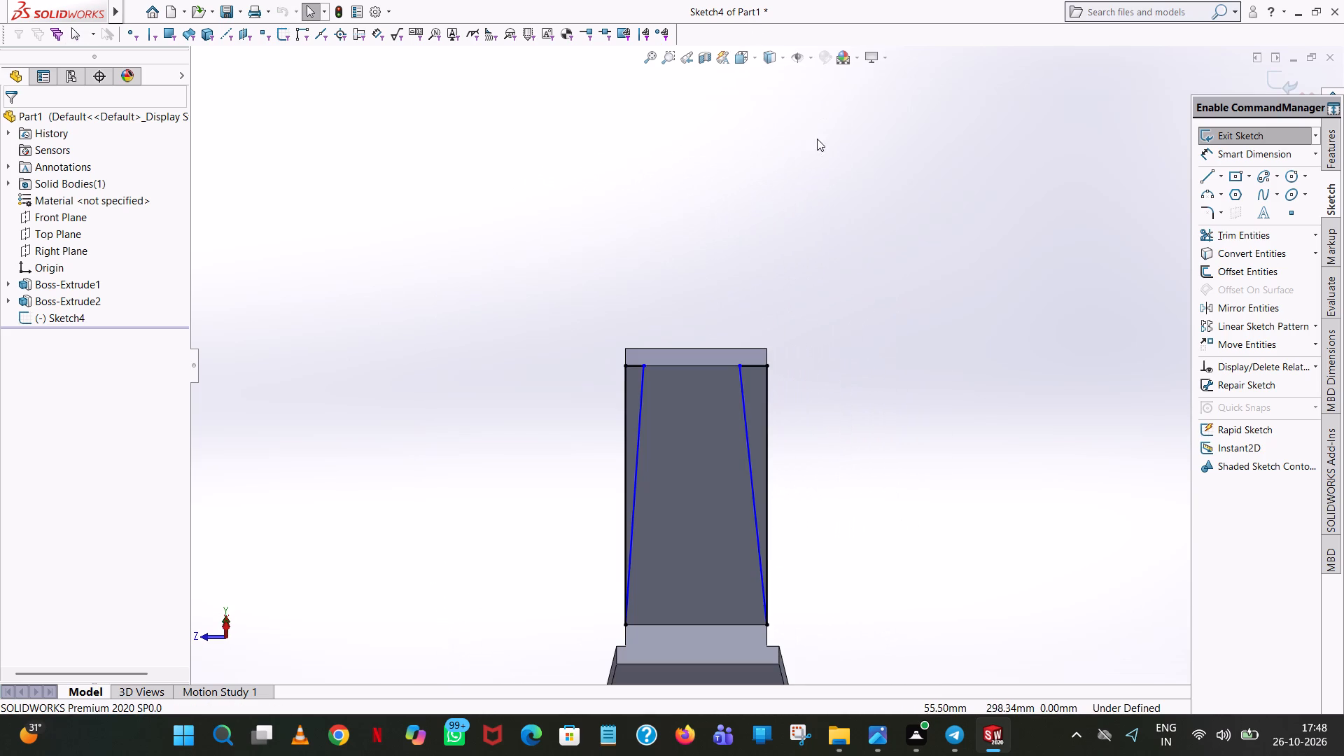
click(1248, 232)
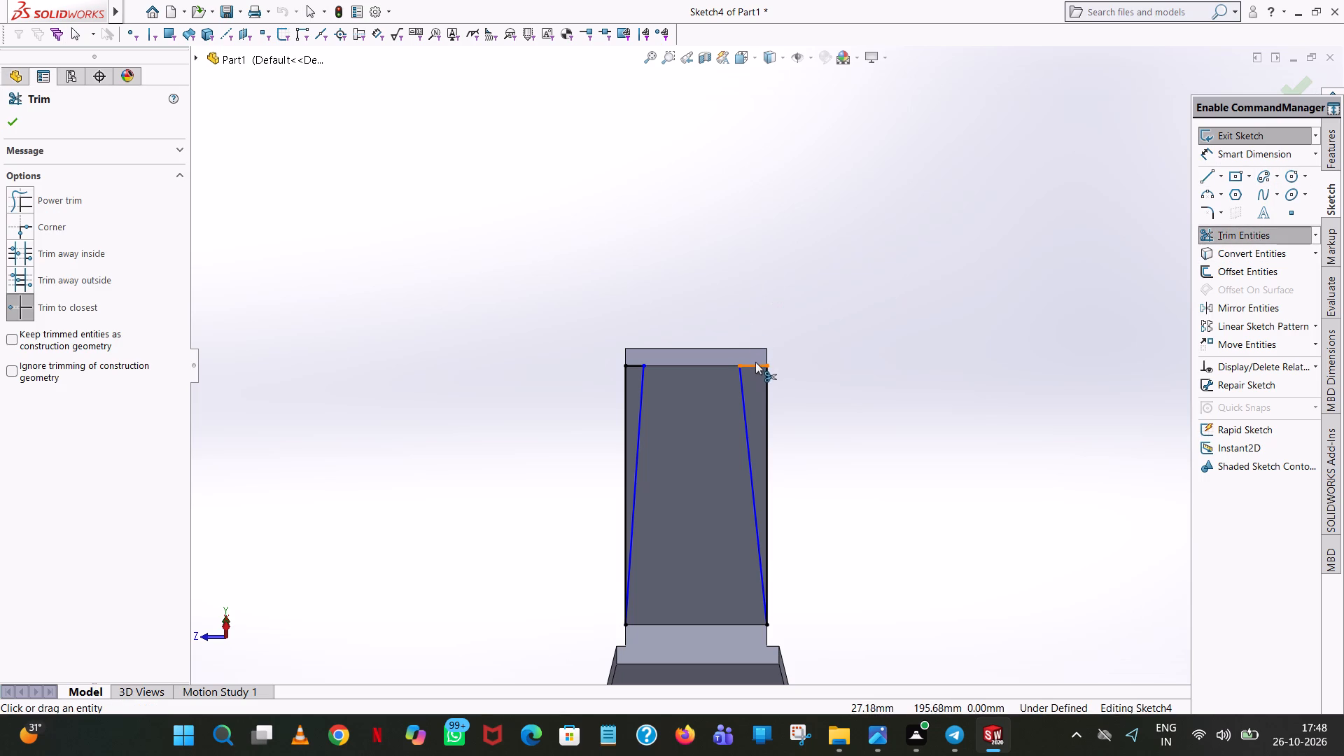
click(753, 367)
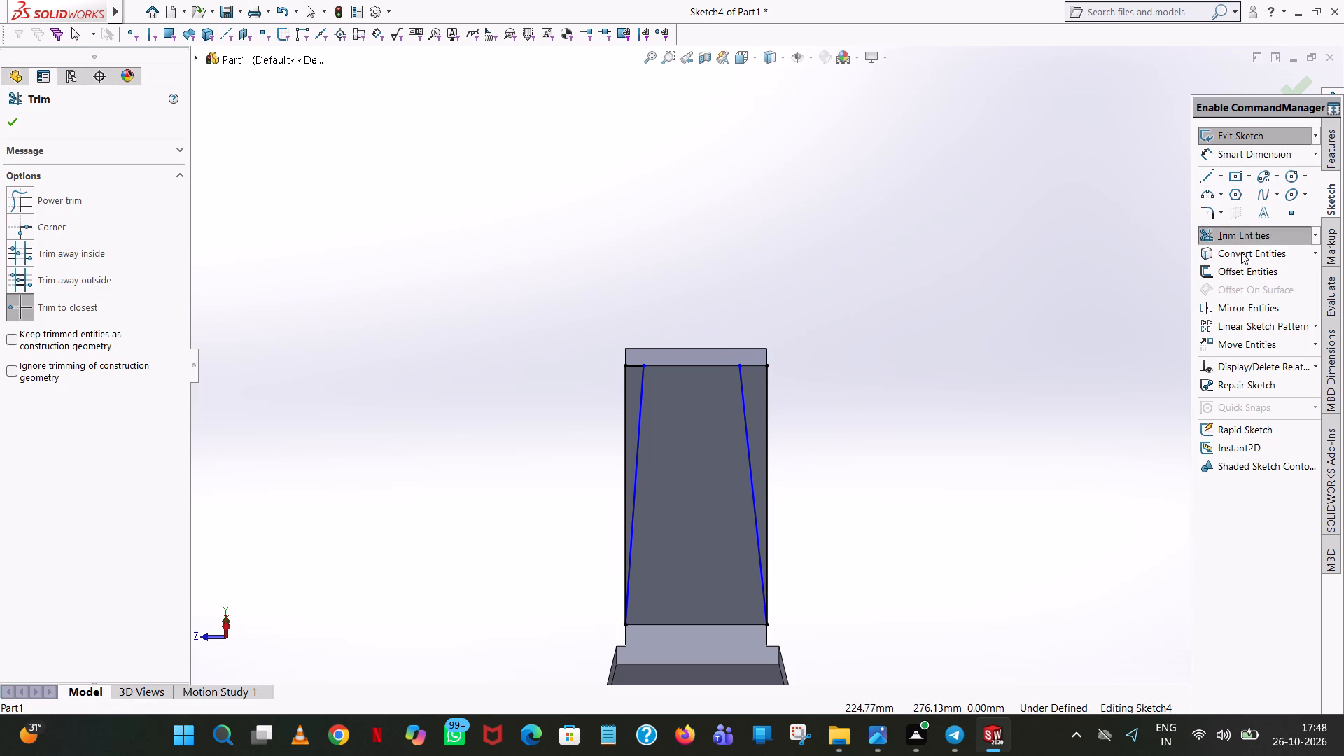
Sketch connected lines from the far -Z corner about 76 mm beyond the arm, 65 mm across, and about 76 mm back to the far +Z corner.
click(1208, 178)
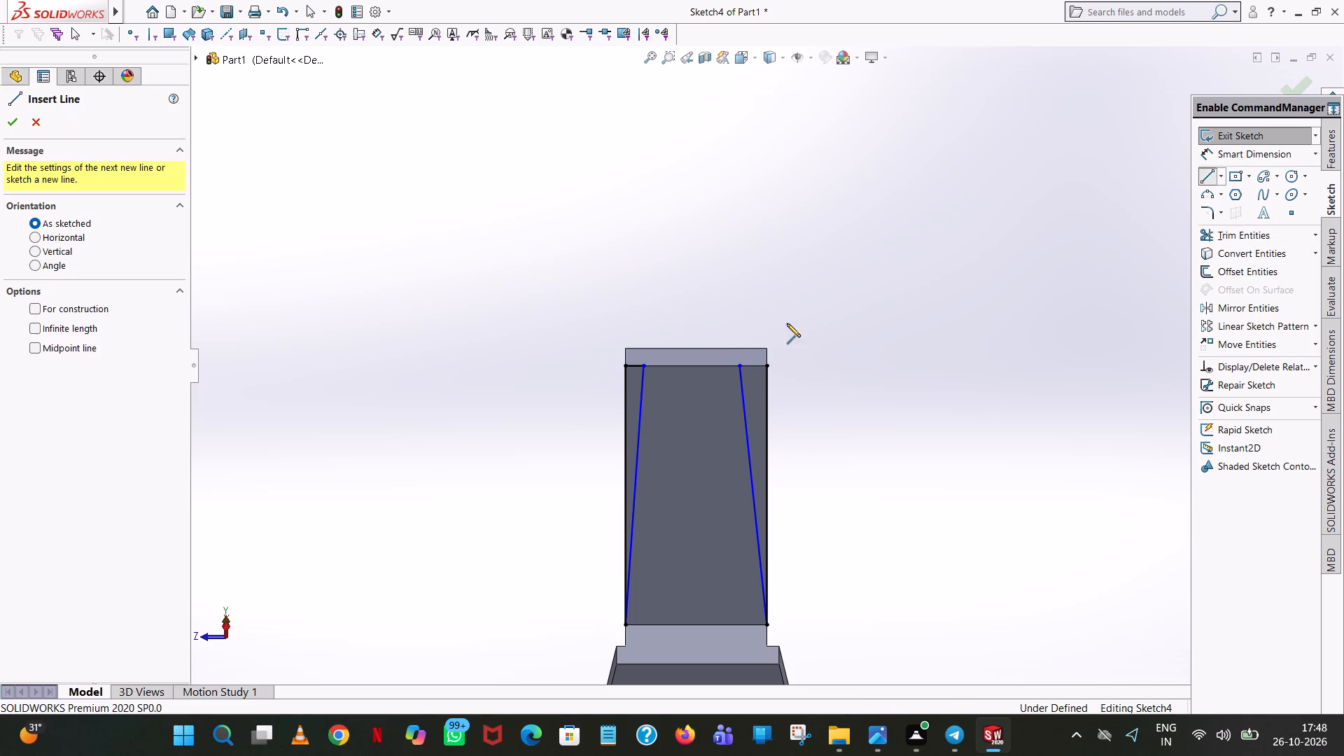
click(767, 367)
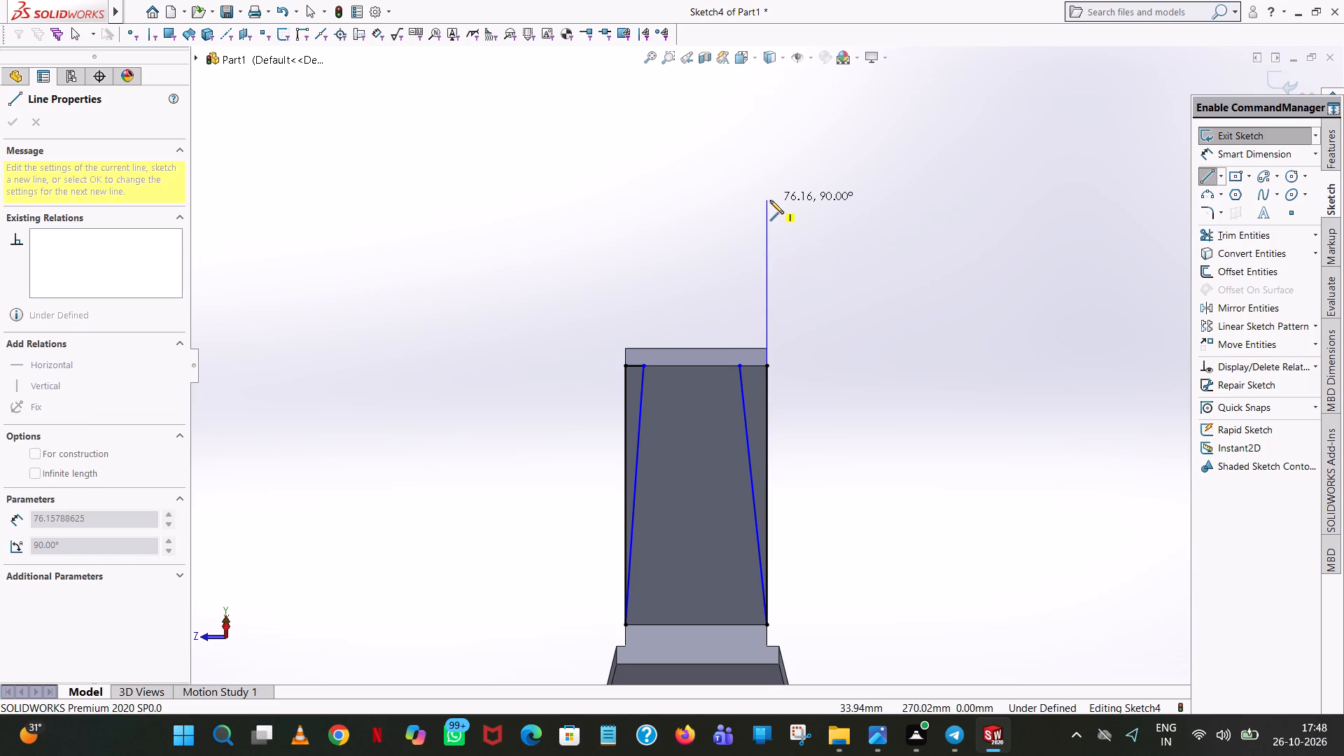
click(770, 200)
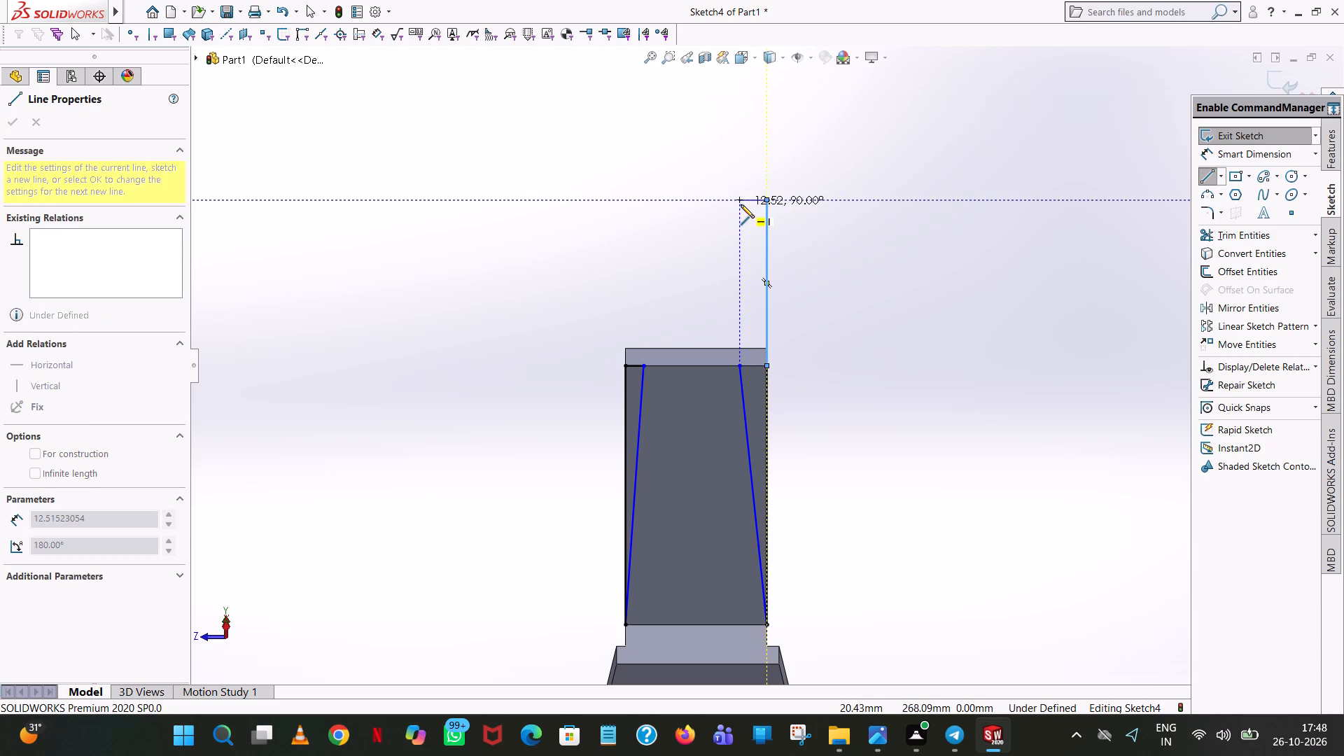
click(625, 201)
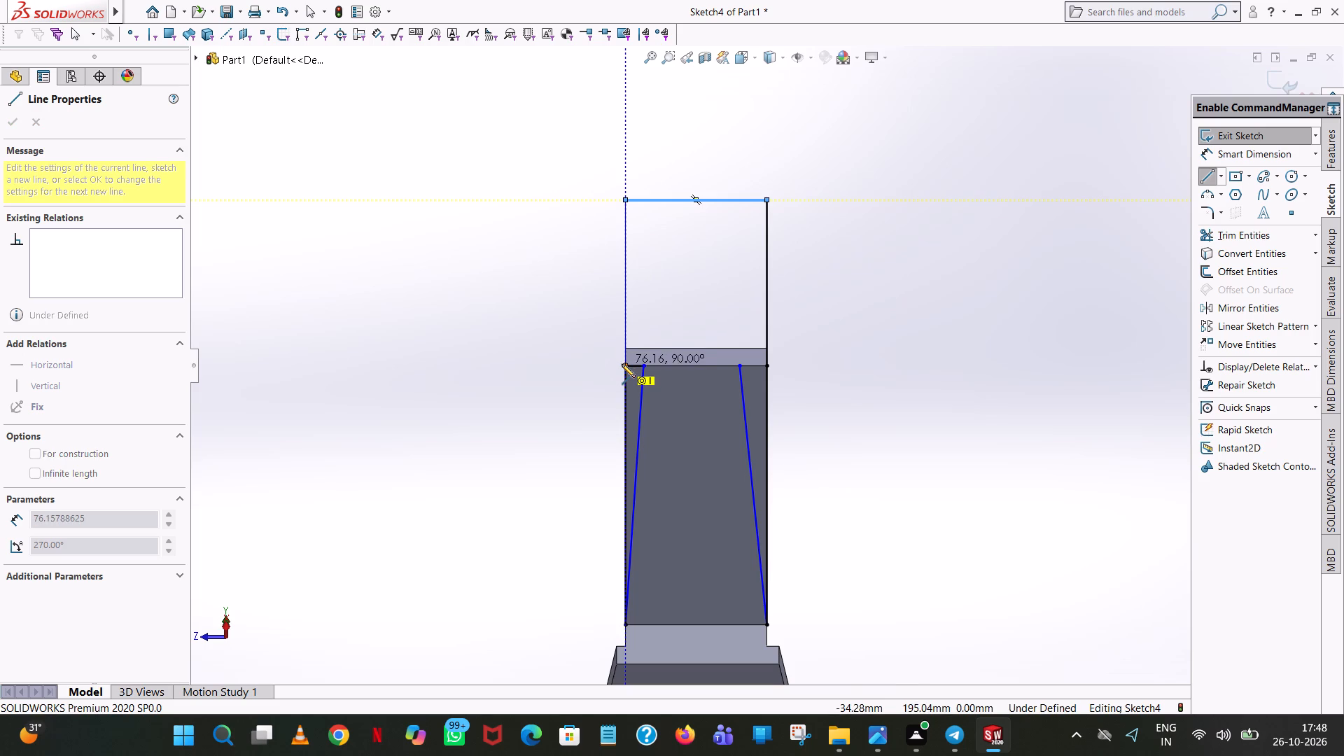
click(624, 367)
right_click(624, 367)
click(646, 370)
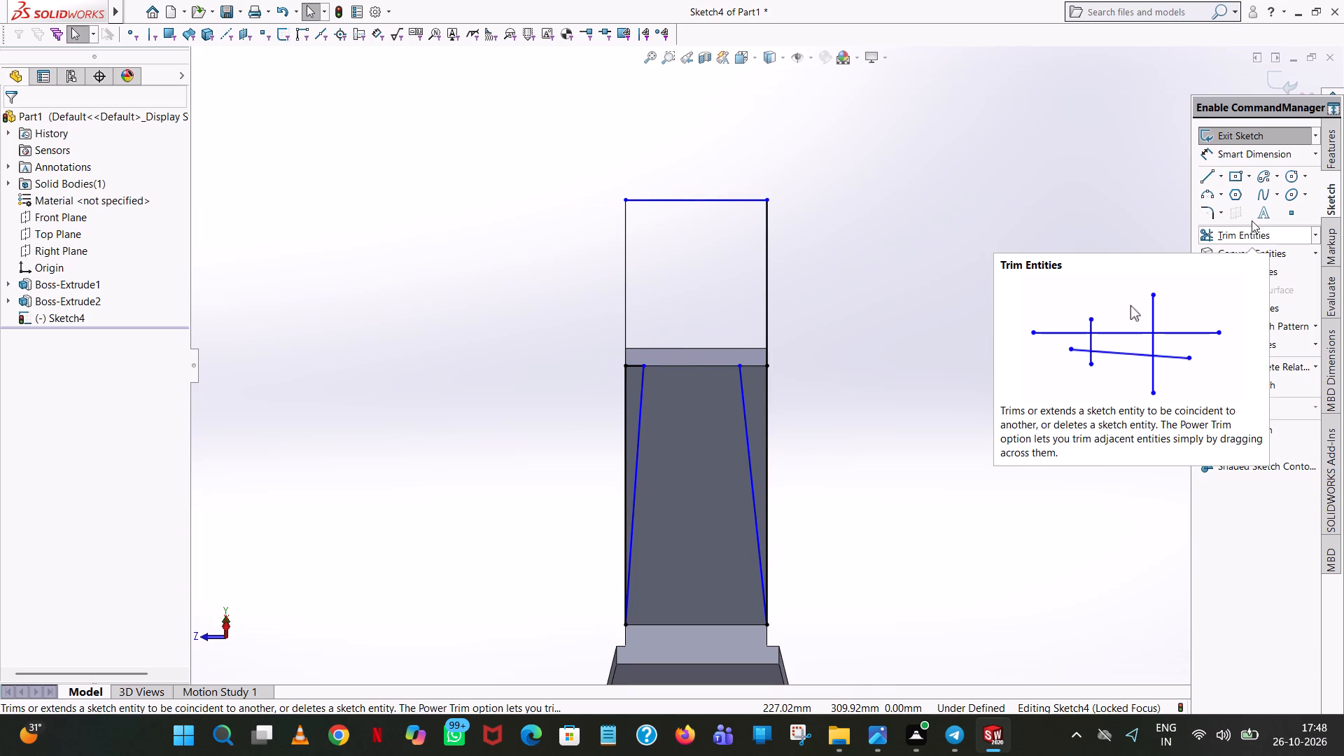
Extend both tapered sketch lines past the arm's end up to the outer 65 mm line.
click(1316, 230)
click(1301, 248)
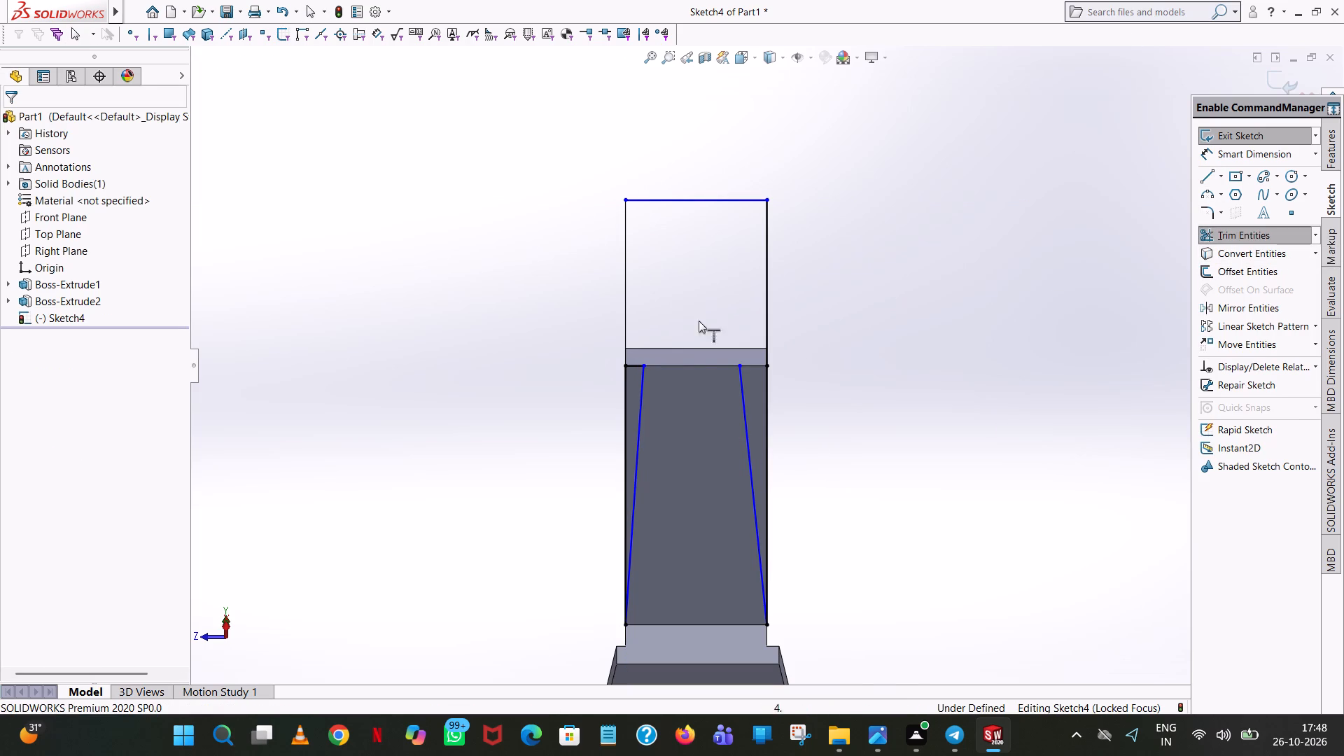
click(642, 393)
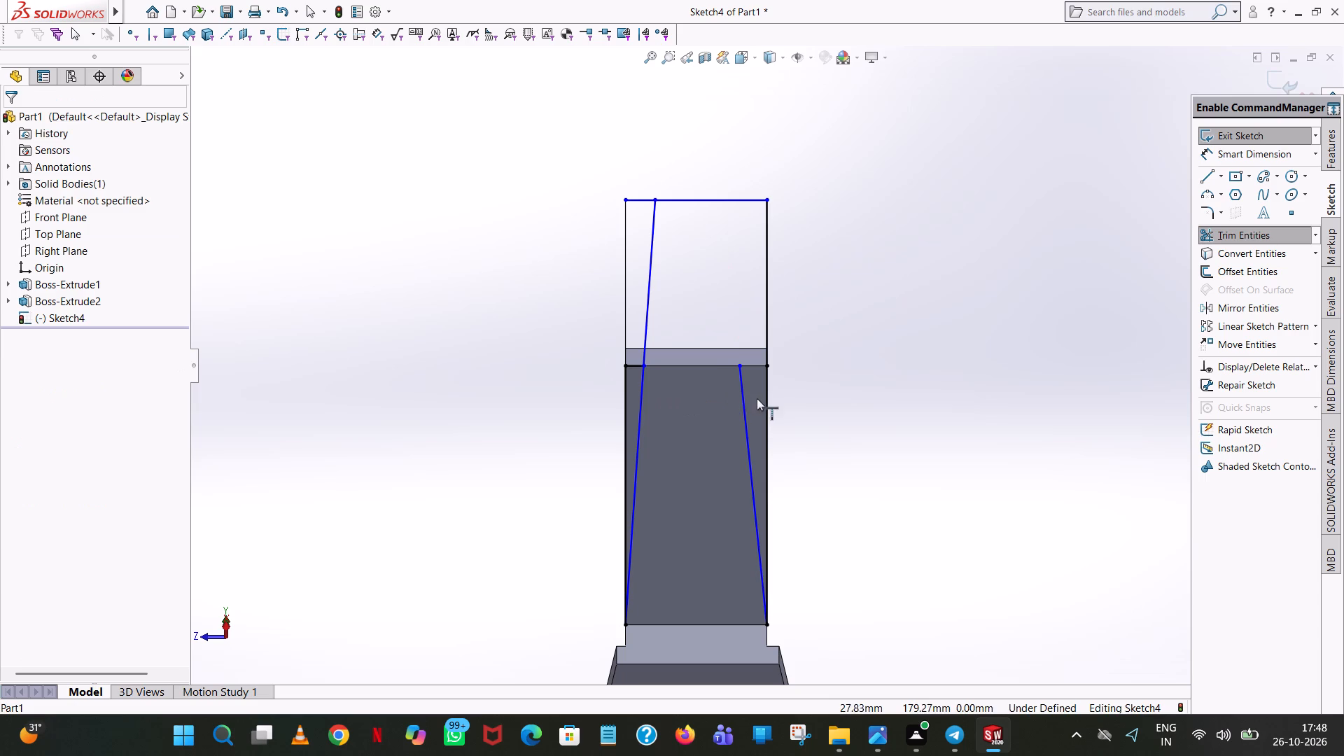
click(744, 407)
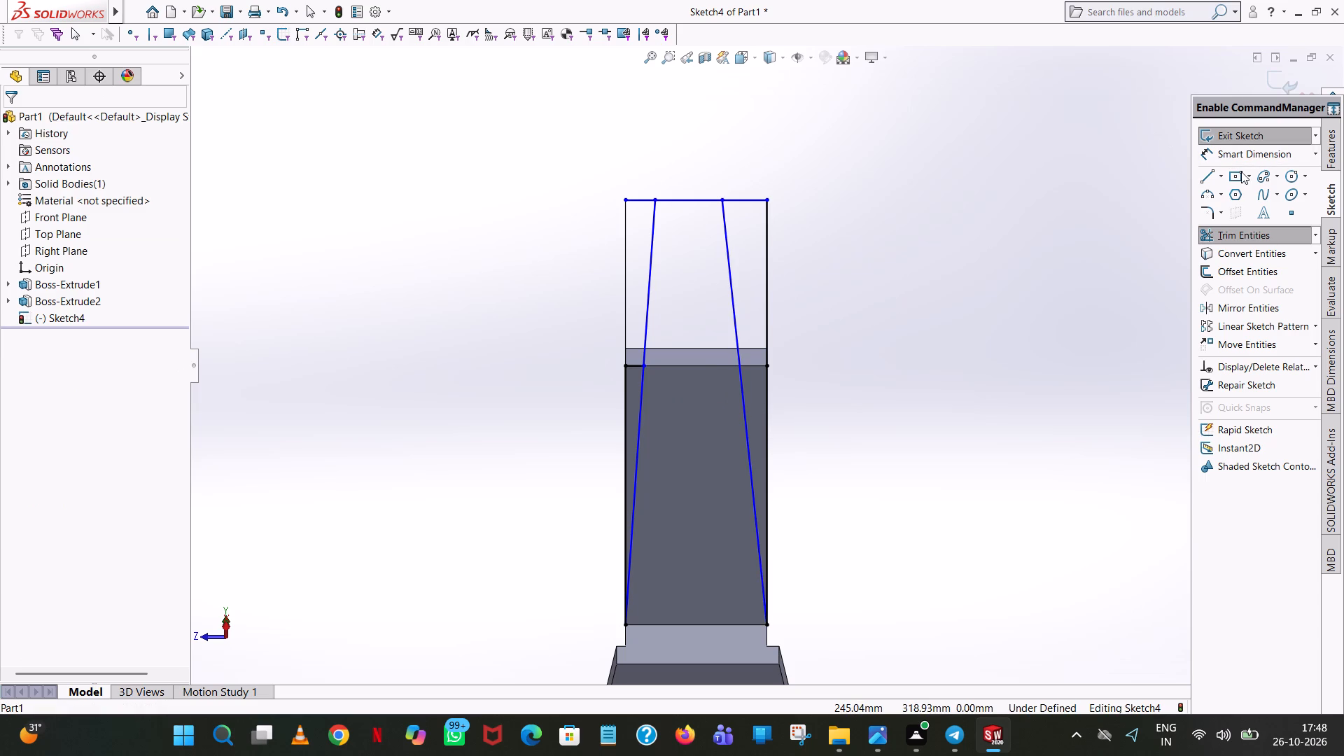
Trim away the remaining end-edge segment at the far +Z corner and the outer line's middle portion between the tapered lines.
click(1225, 250)
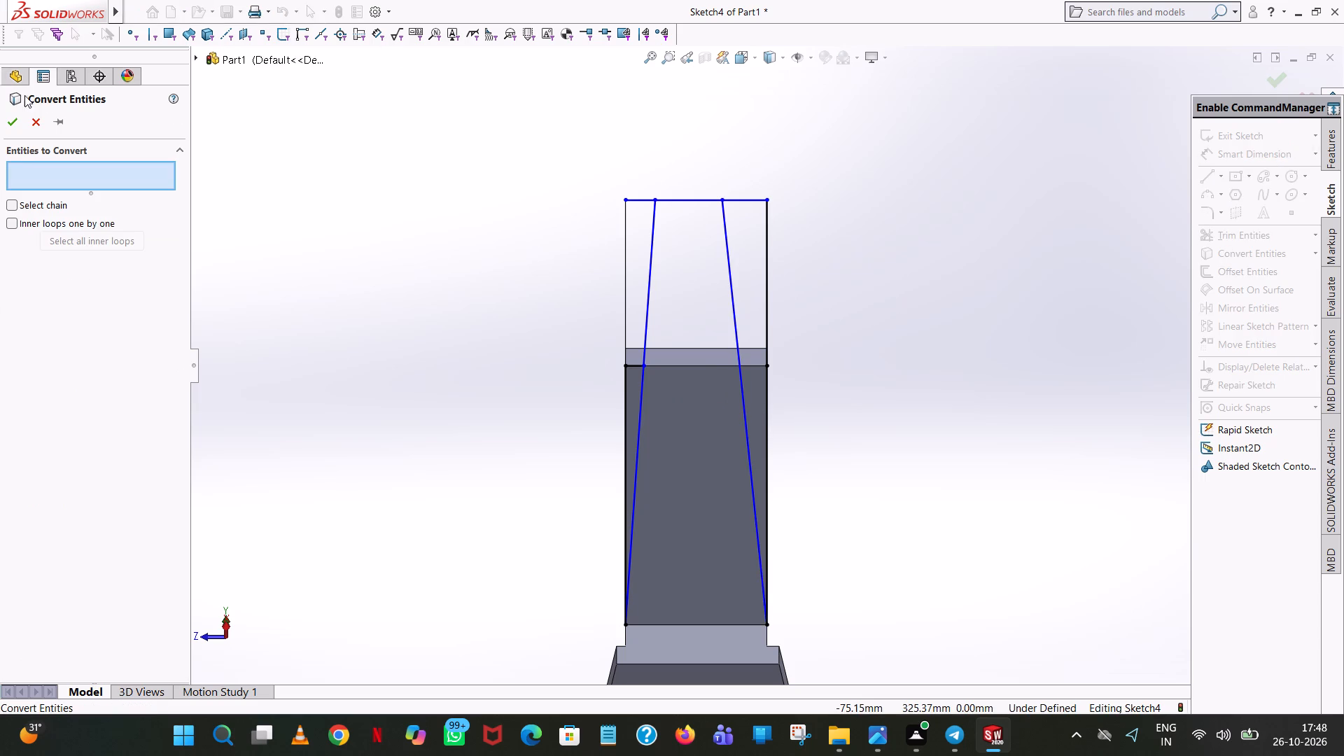
click(32, 121)
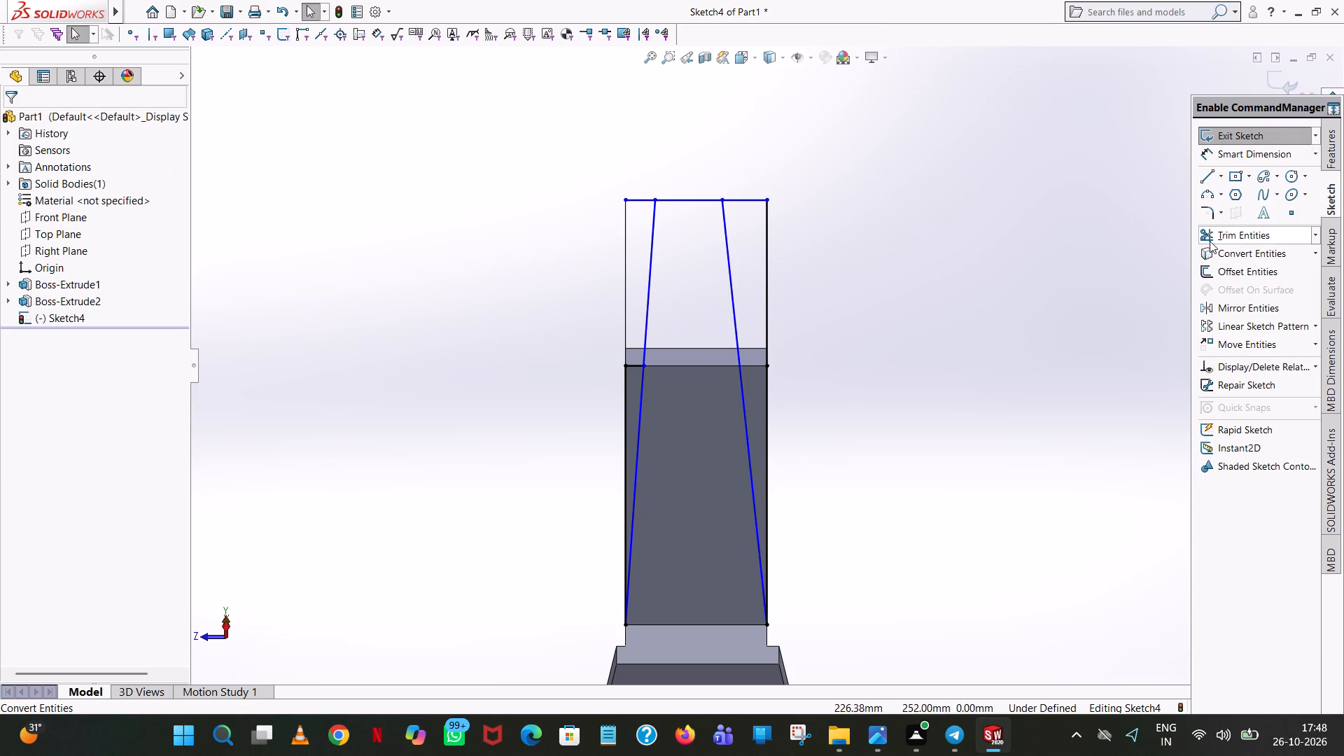
click(1241, 234)
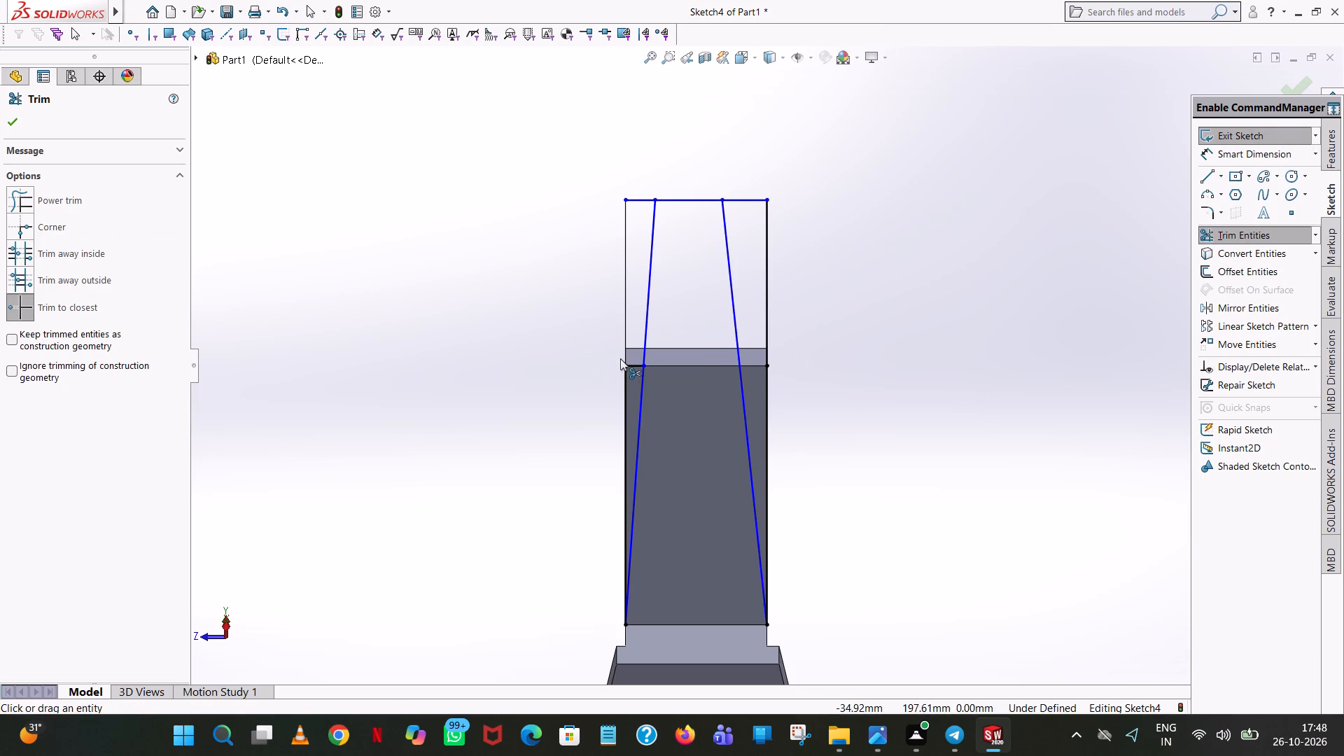
click(630, 368)
click(694, 202)
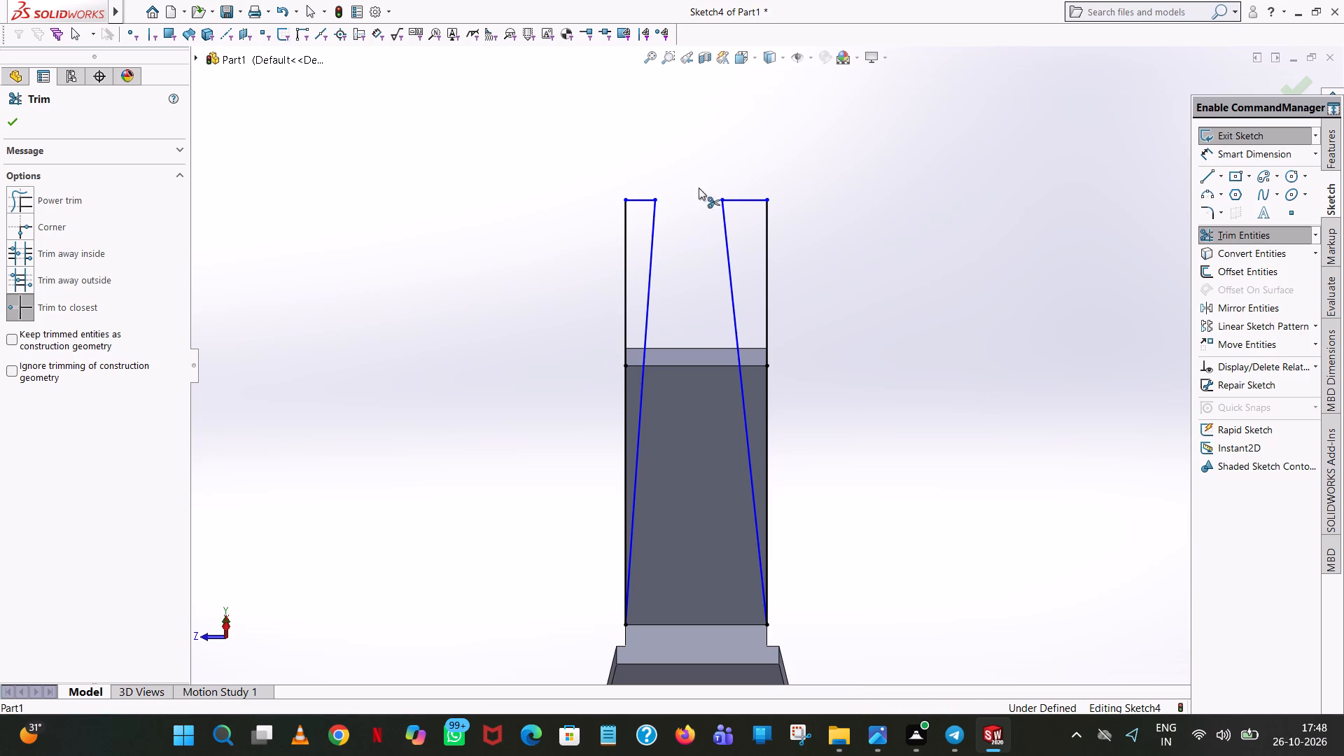
click(7, 118)
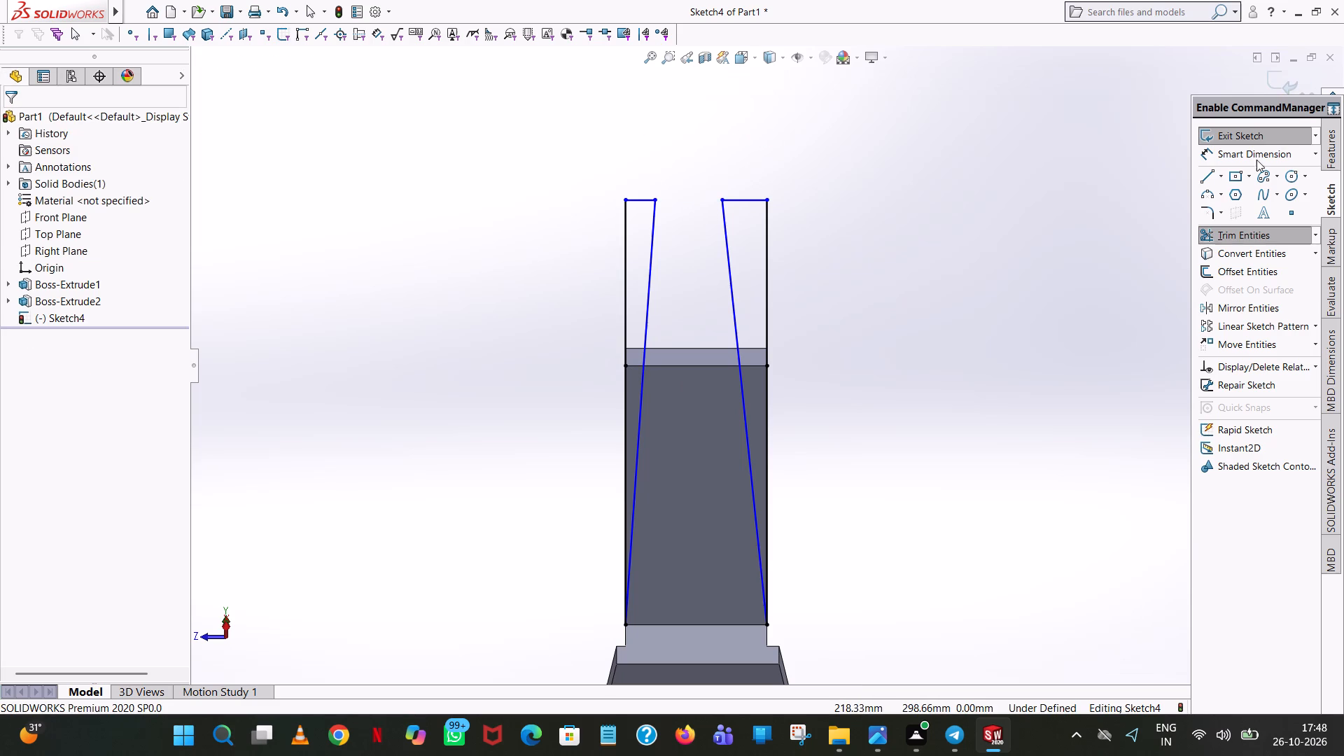
Cut the two extended side profiles through the arm with a 151 mm blind Extruded Cut.
click(1336, 146)
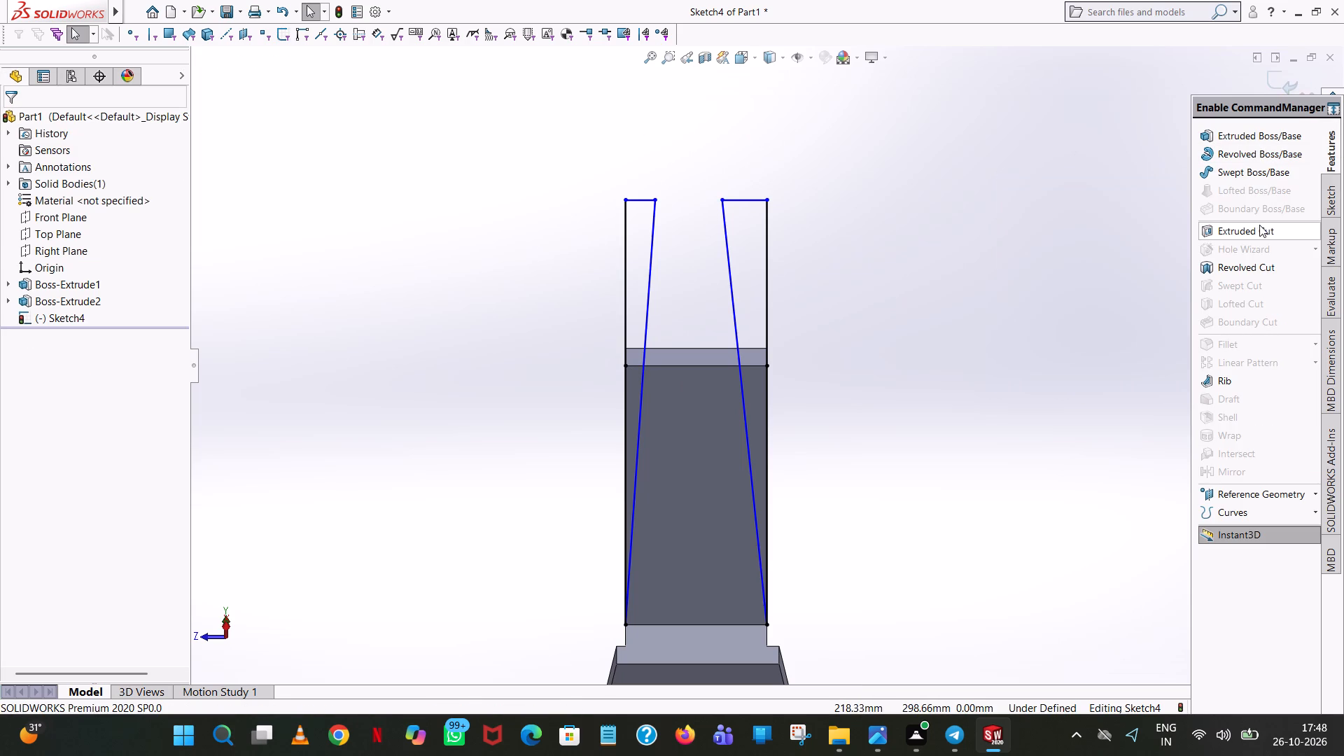
click(1259, 225)
middle_drag(1182, 229, 972, 283)
click(20, 128)
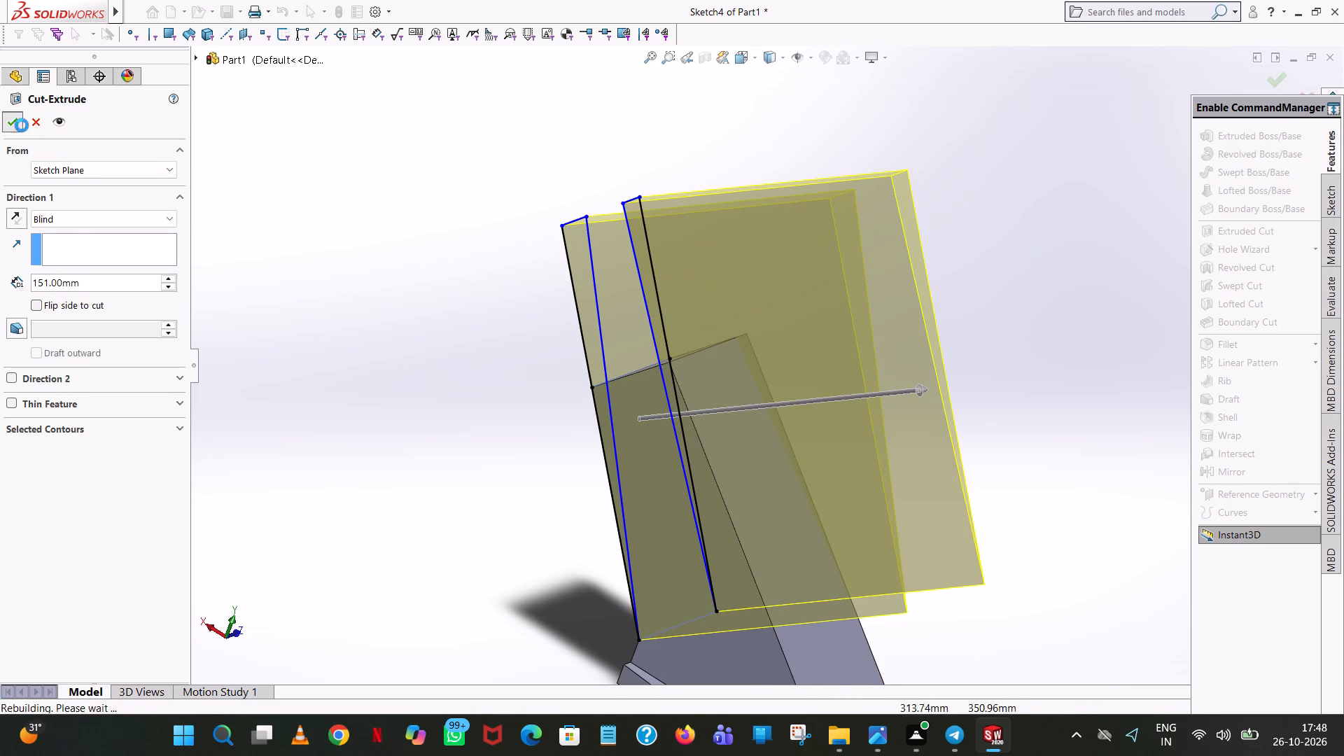
Examine the cut arm from all sides, checking its tapered flanks and far end.
click(888, 190)
scroll(875, 203, up, 1)
middle_drag(875, 206, 1066, 362)
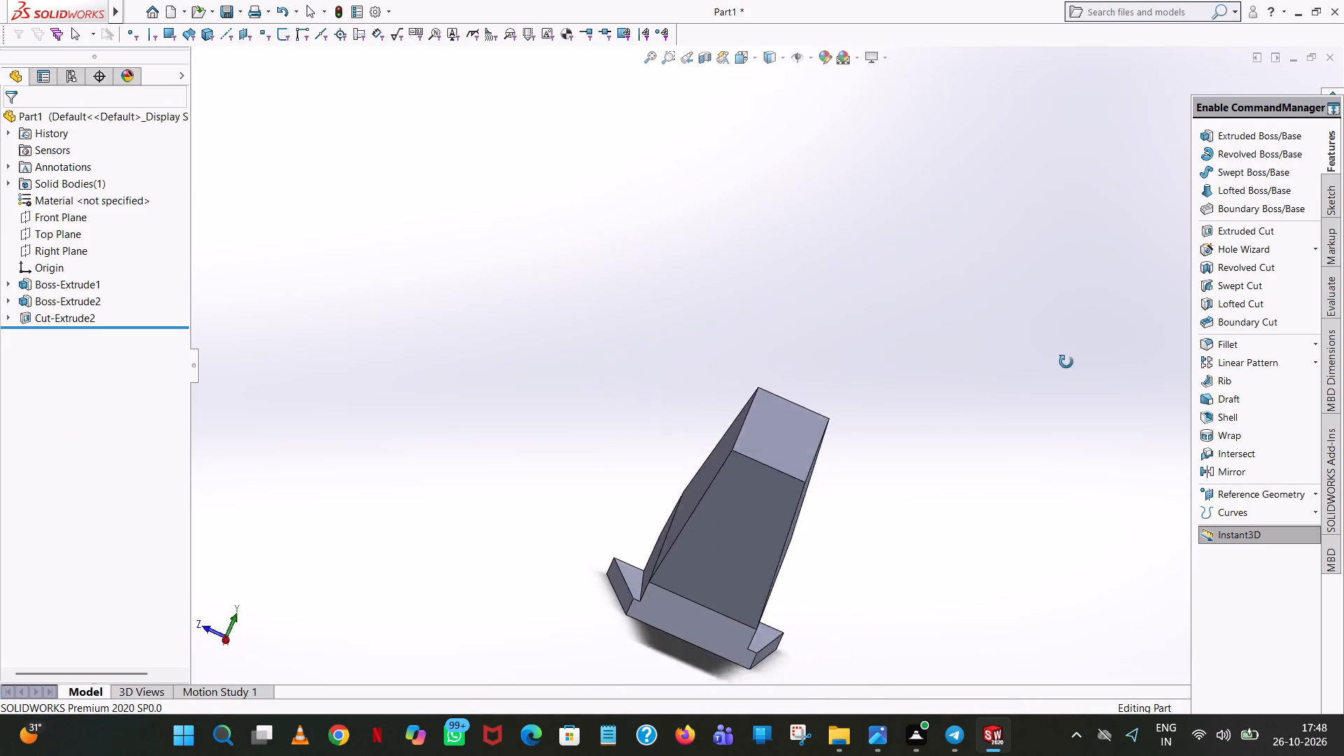
middle_drag(1066, 362, 881, 310)
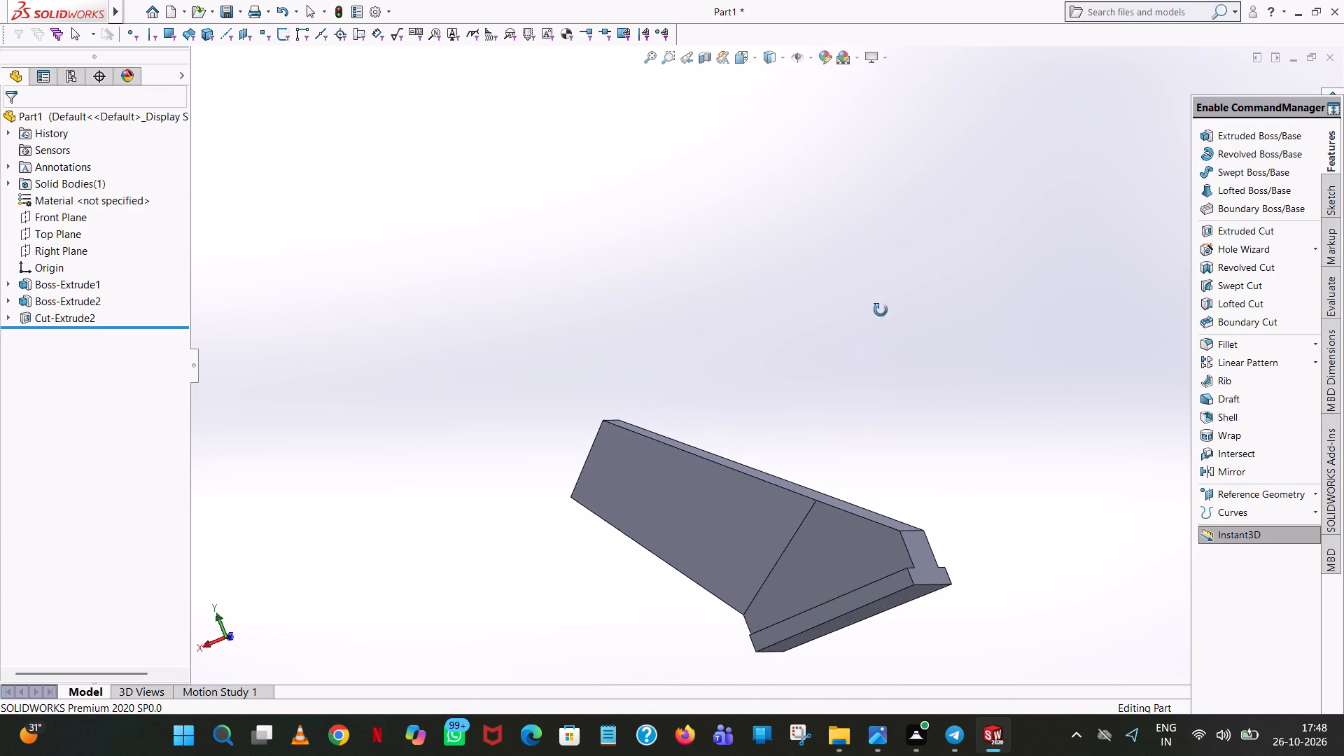
middle_drag(881, 310, 1046, 258)
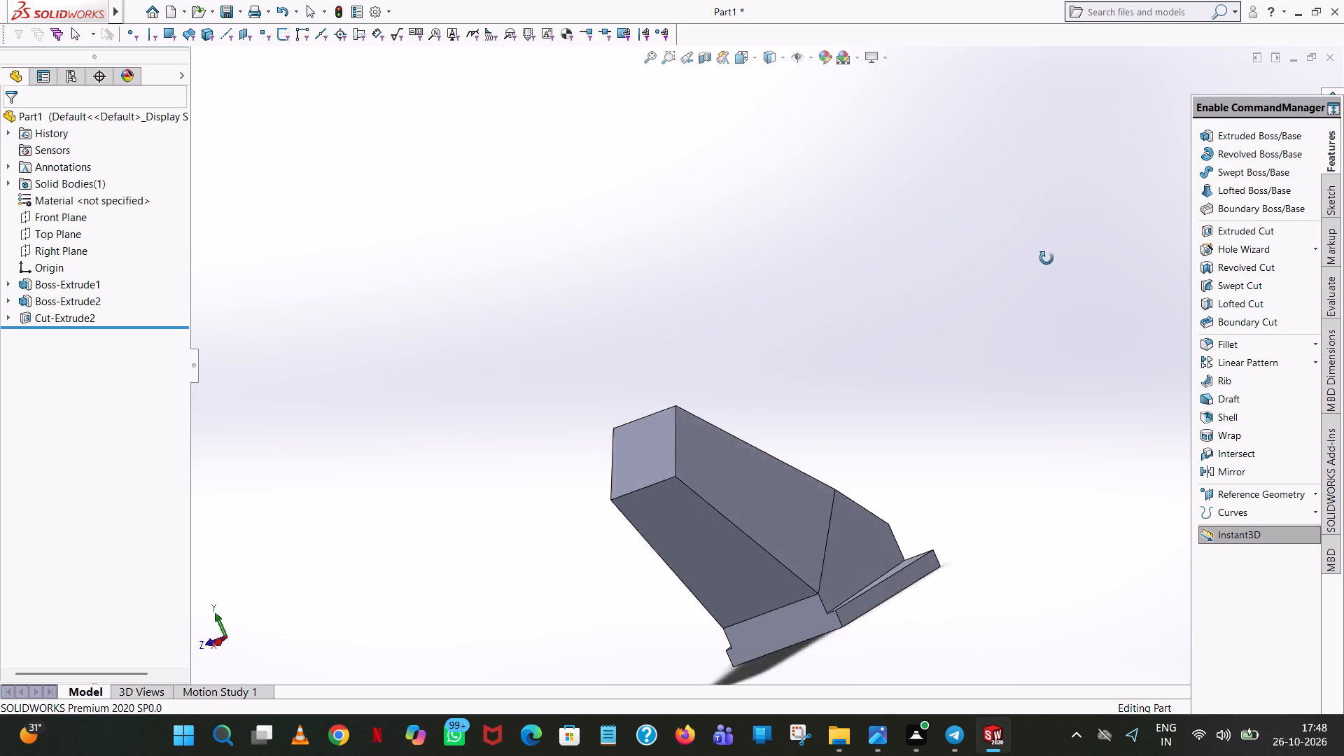
middle_drag(1046, 258, 1180, 190)
scroll(1103, 272, up, 1)
scroll(1180, 190, up, 1)
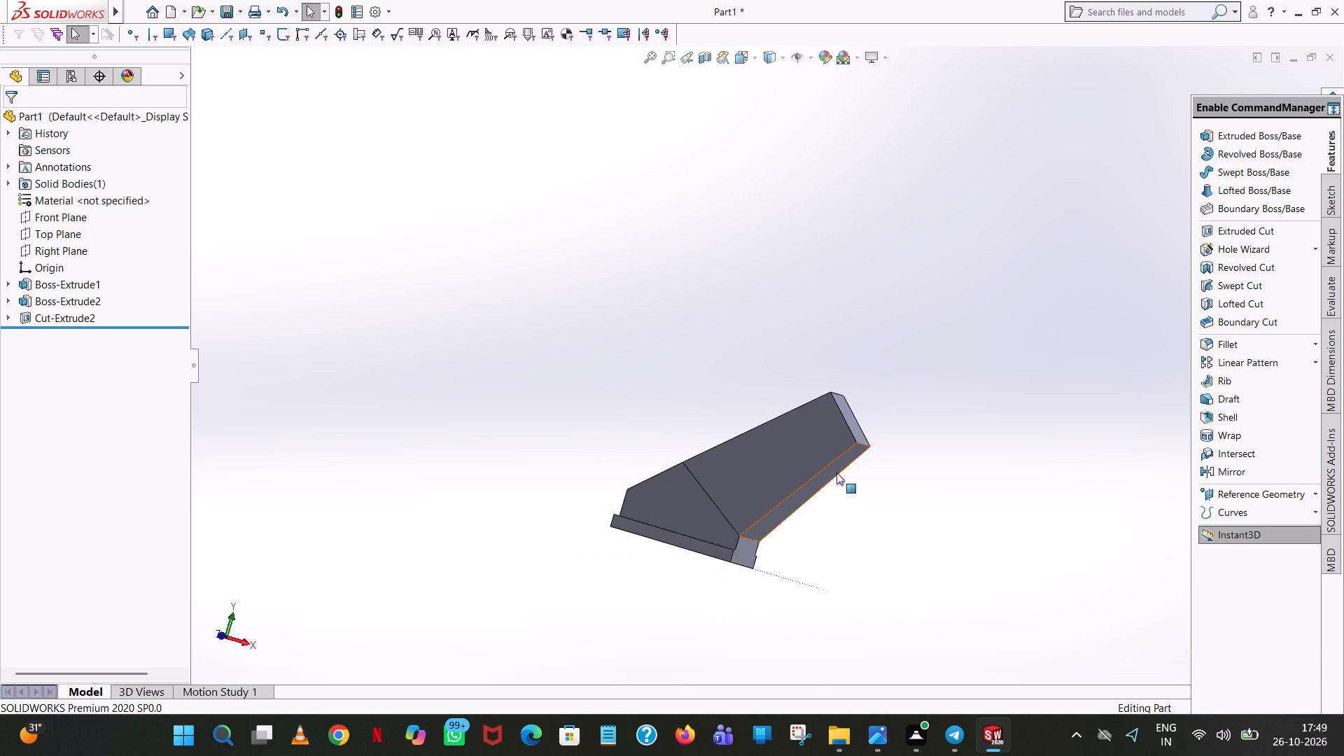
middle_drag(852, 477, 918, 468)
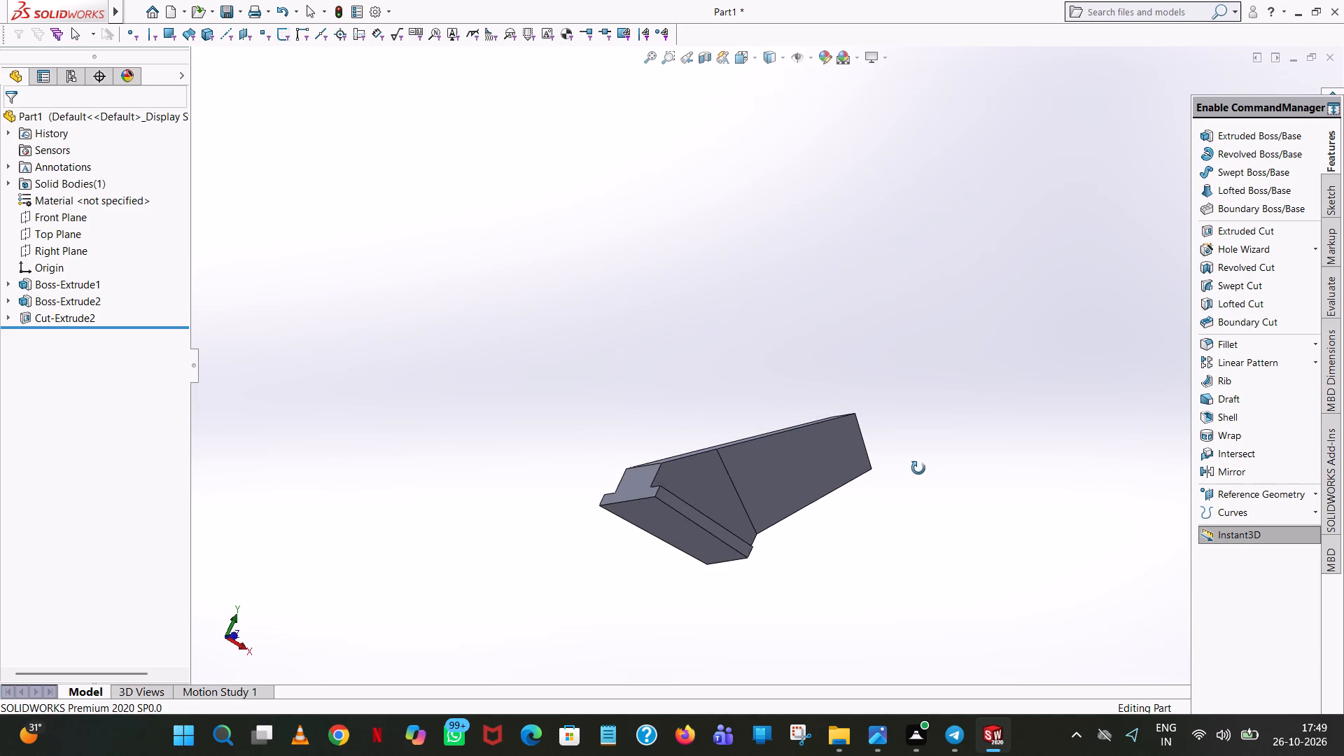
middle_drag(918, 468, 902, 468)
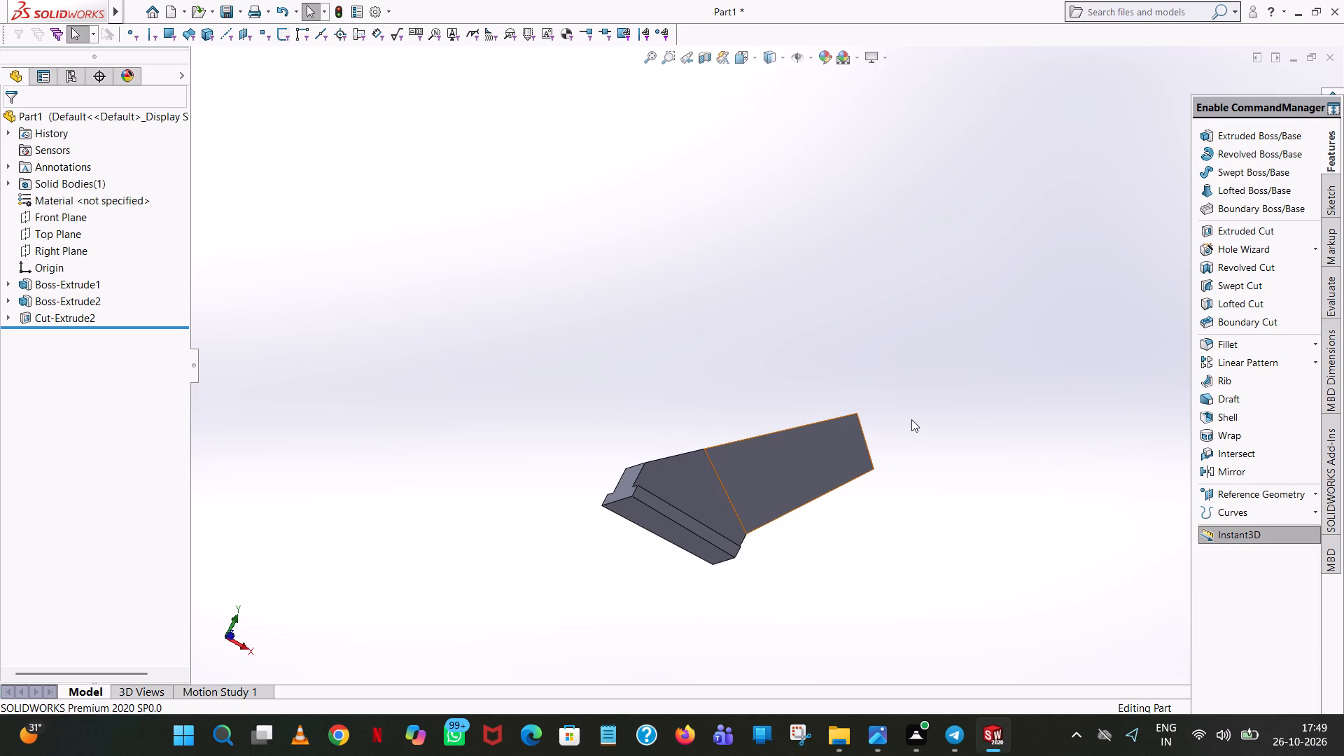
middle_drag(909, 419, 771, 435)
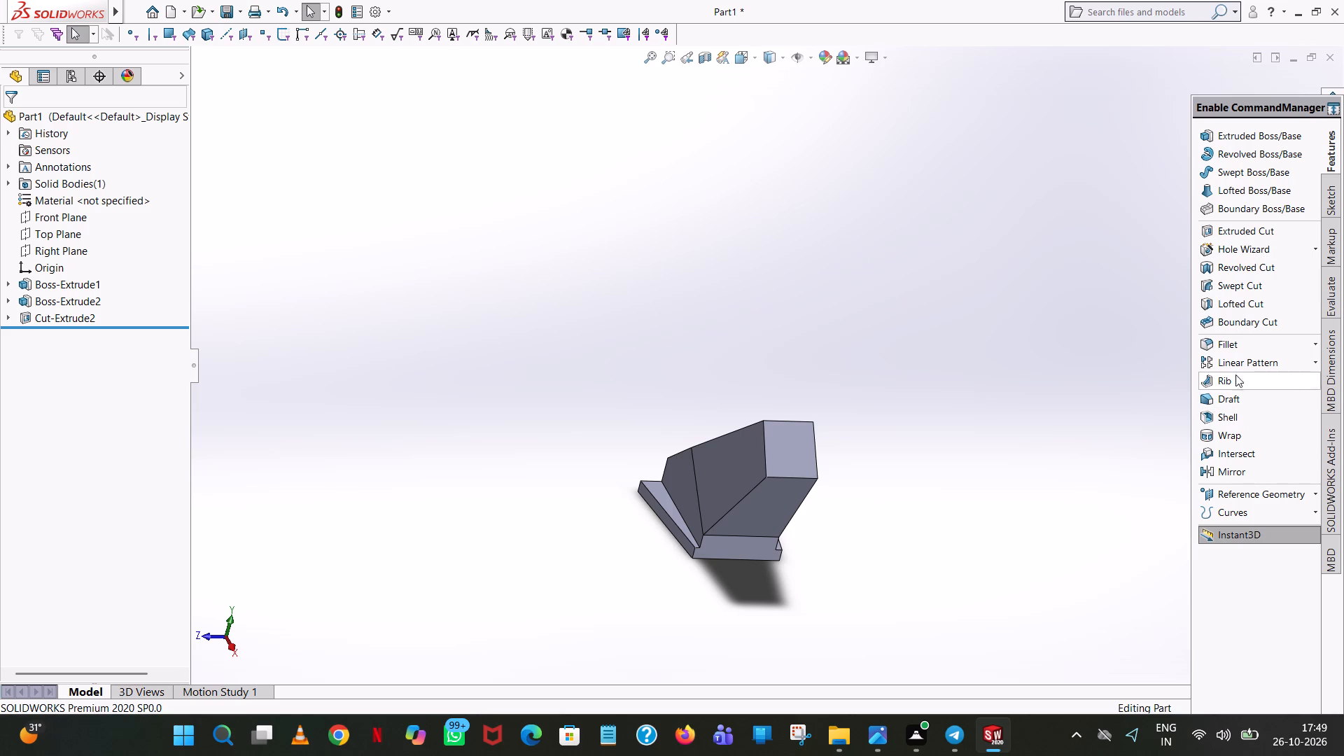
Shell the part to an 8 mm wall thickness, removing the arm's far end face.
click(1234, 416)
click(796, 438)
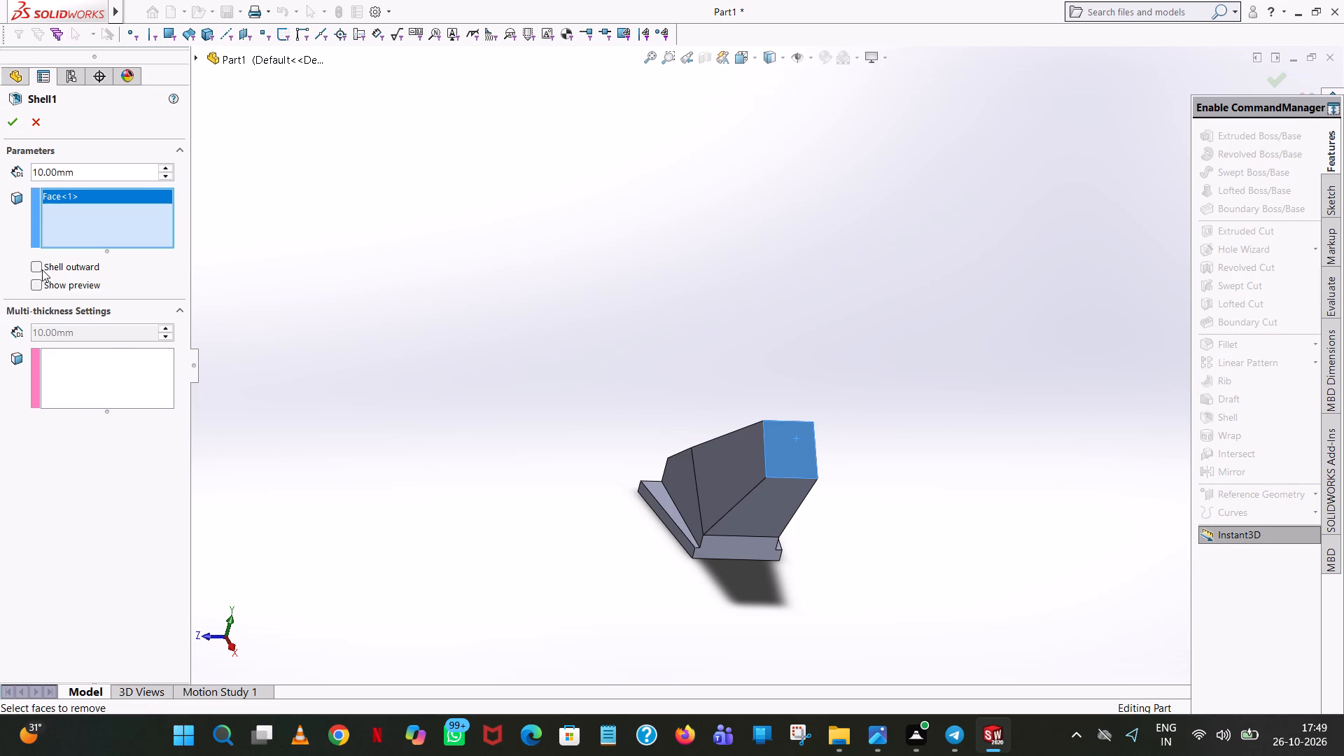
double_click(78, 176)
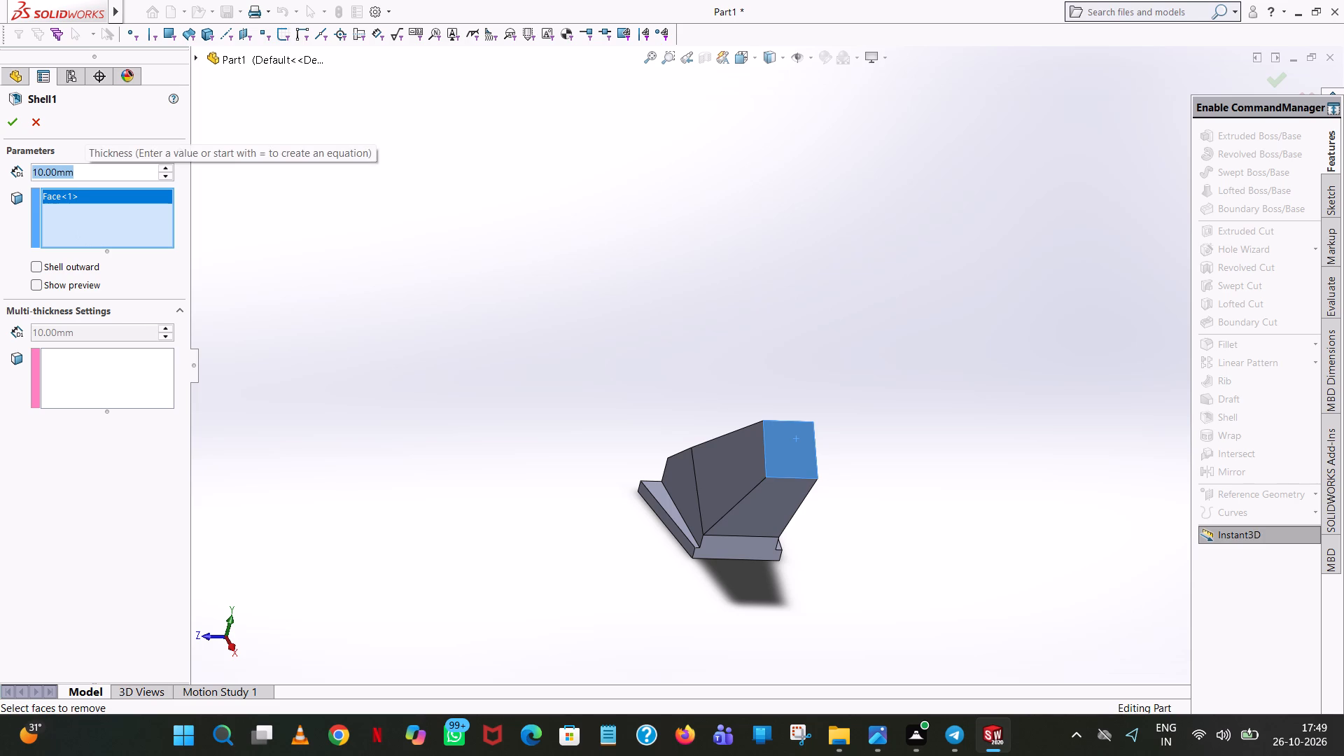
key(8)
key(Return)
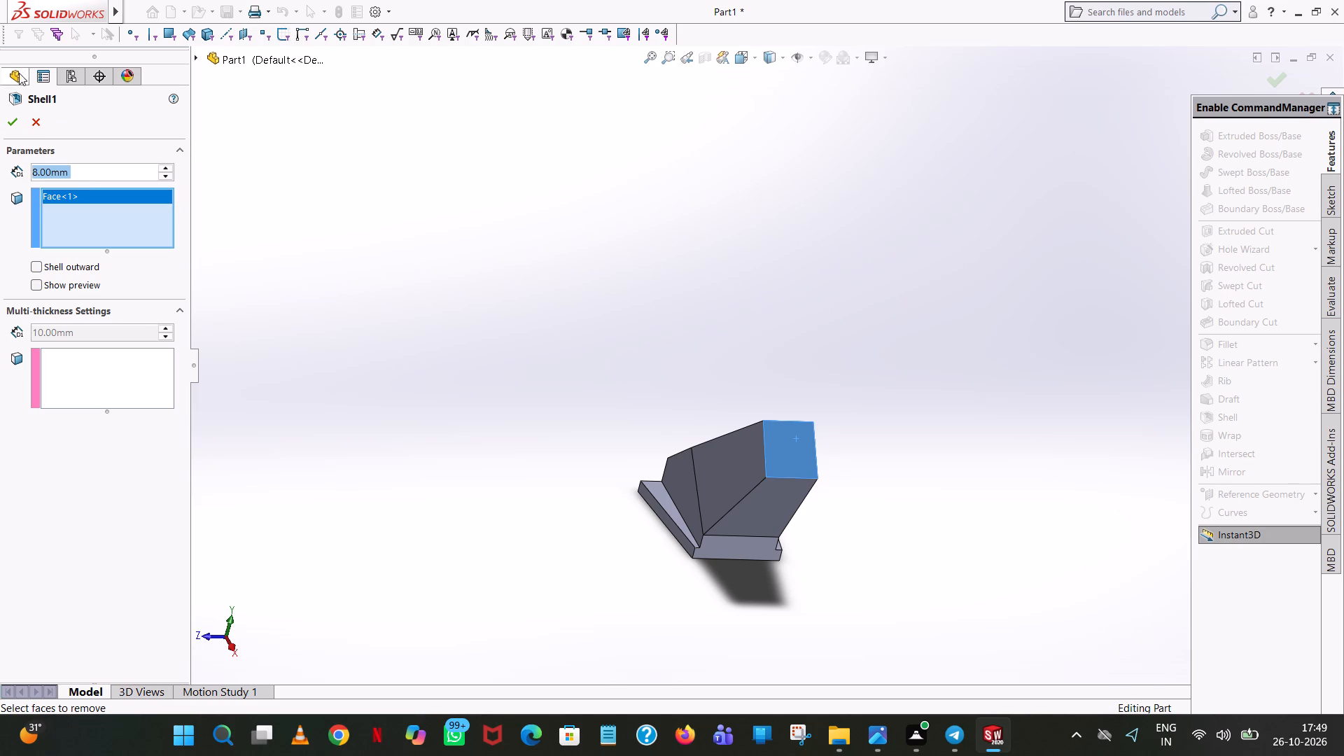
click(8, 126)
click(414, 159)
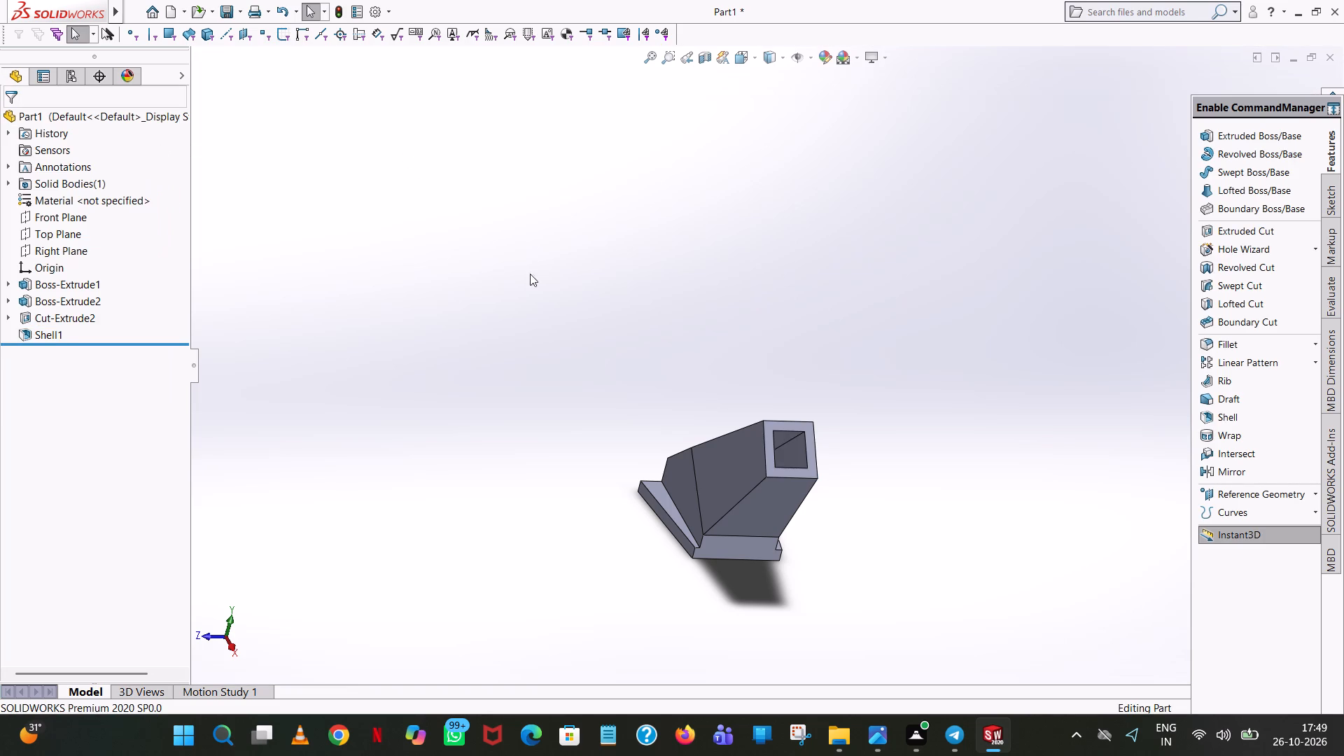
Start an Extruded Boss sketch on the arm's +Z tapered flank and view it square-on.
scroll(829, 417, down, 6)
middle_drag(778, 495, 745, 567)
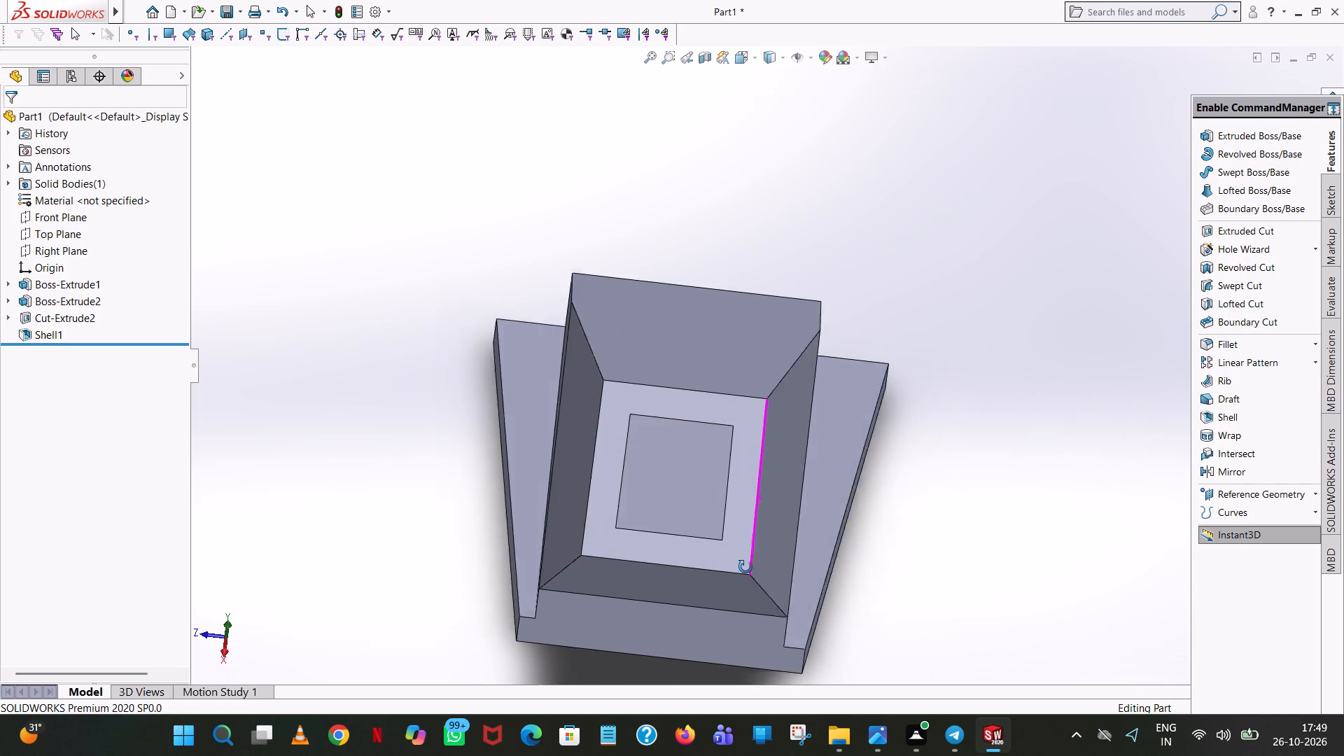
middle_drag(745, 567, 837, 527)
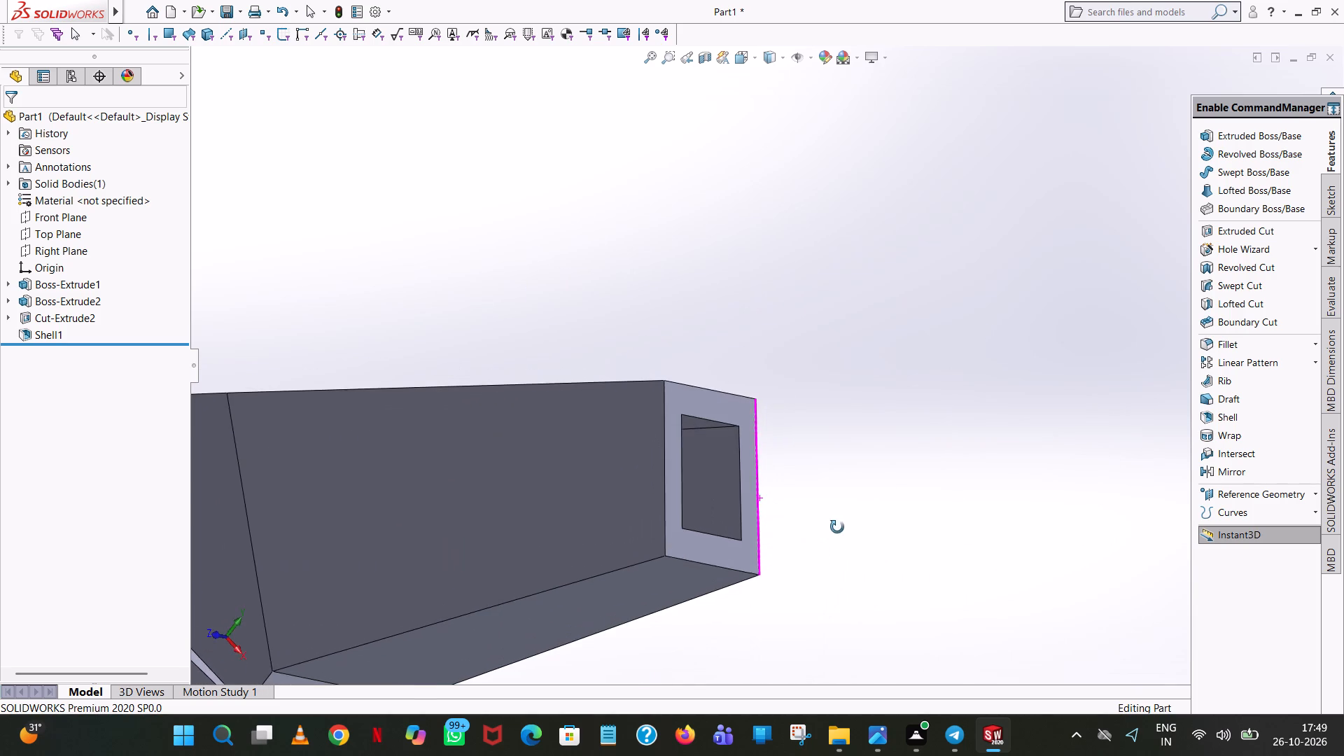
middle_drag(837, 527, 893, 556)
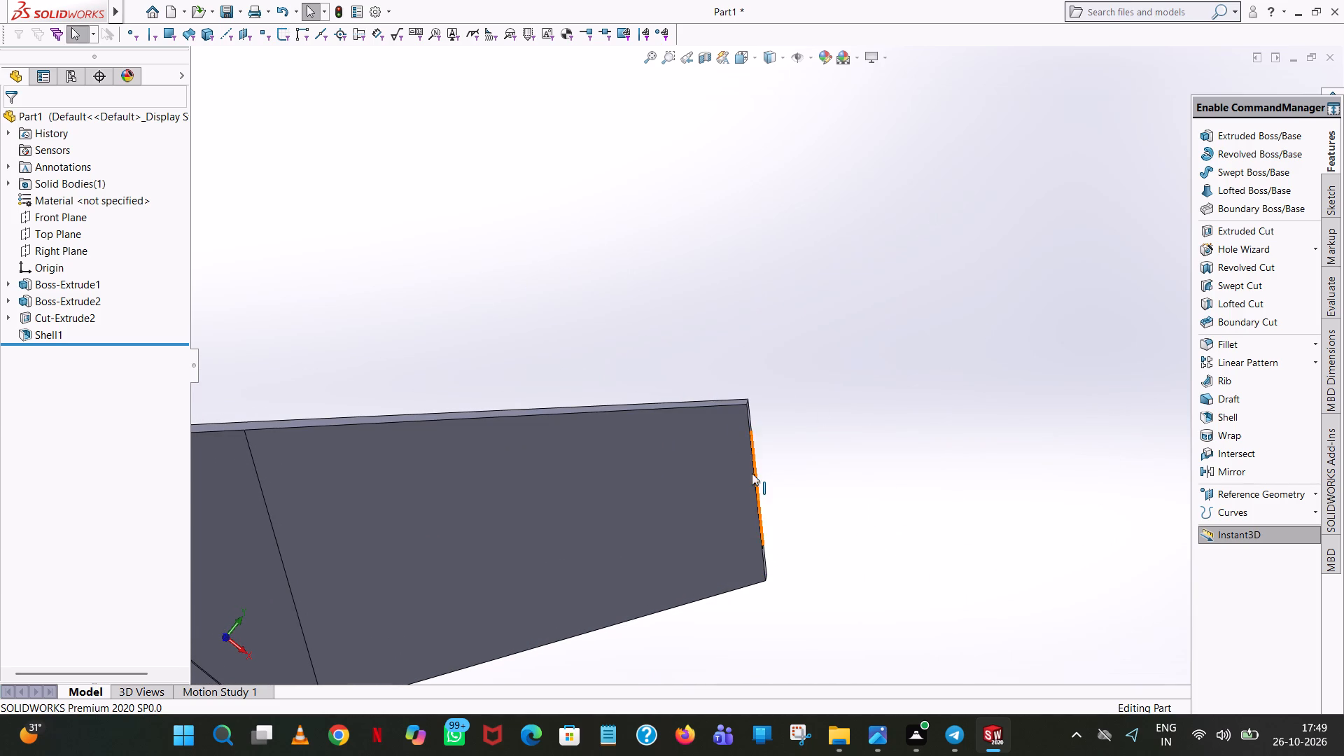
scroll(800, 439, up, 4)
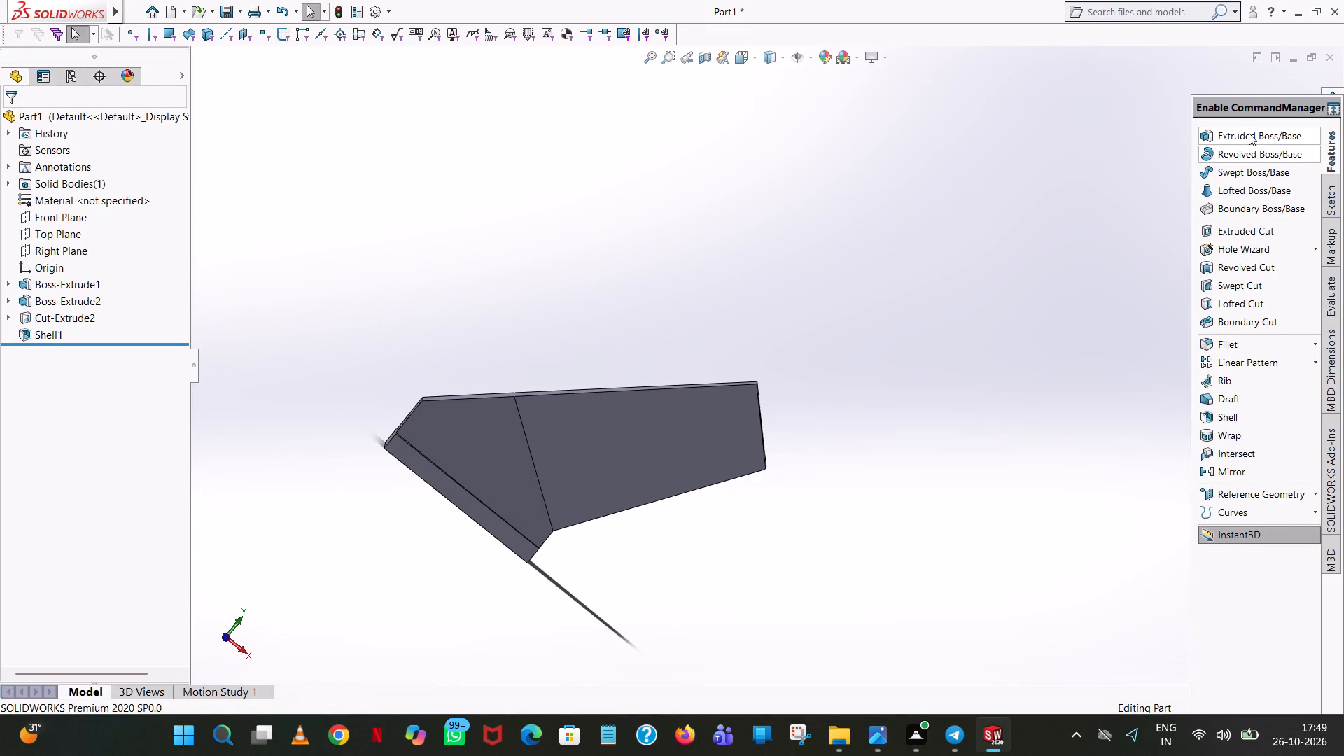
click(1249, 132)
click(736, 437)
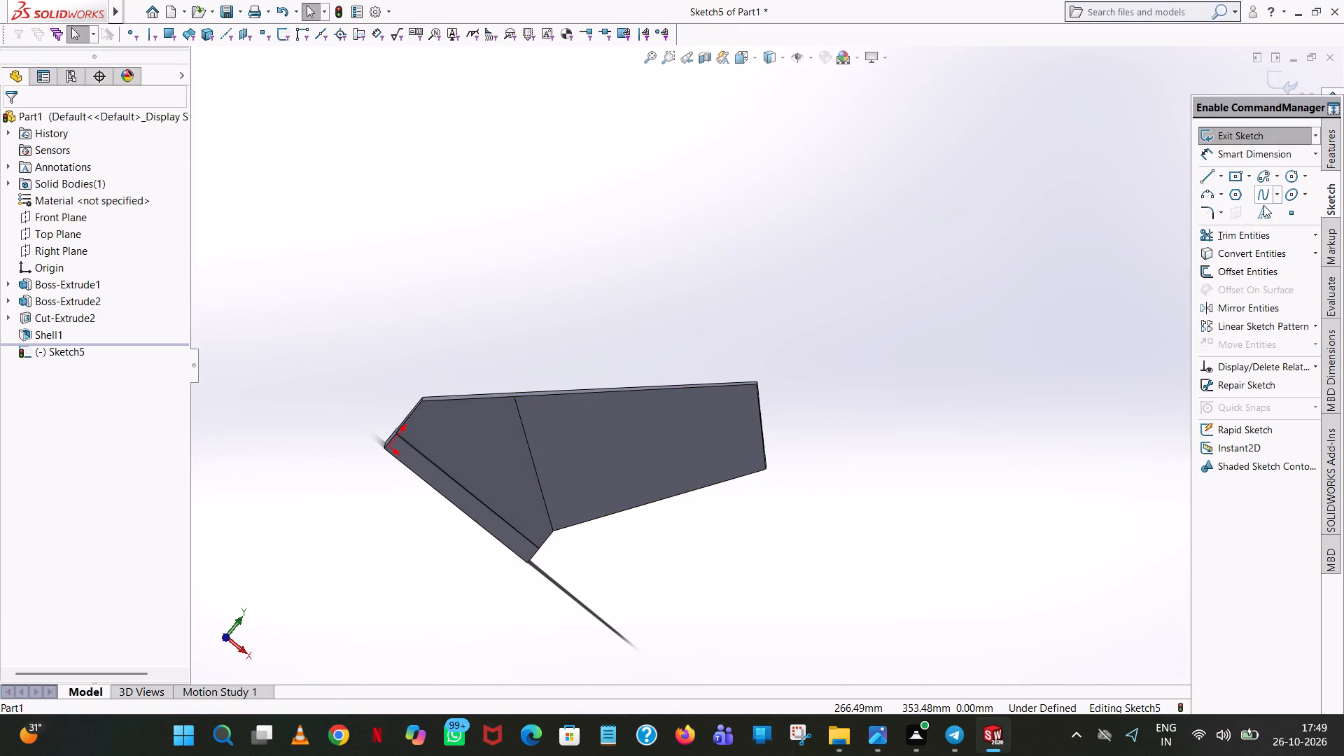
click(755, 59)
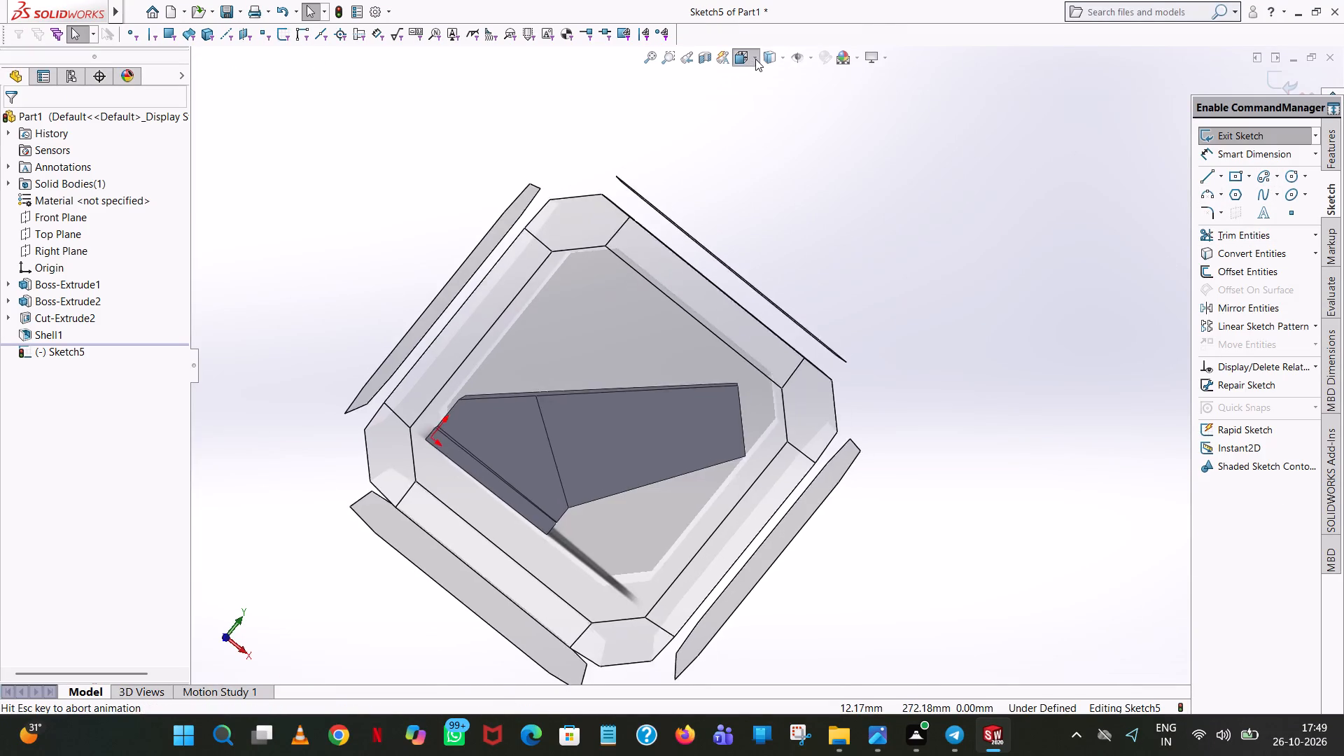
click(820, 136)
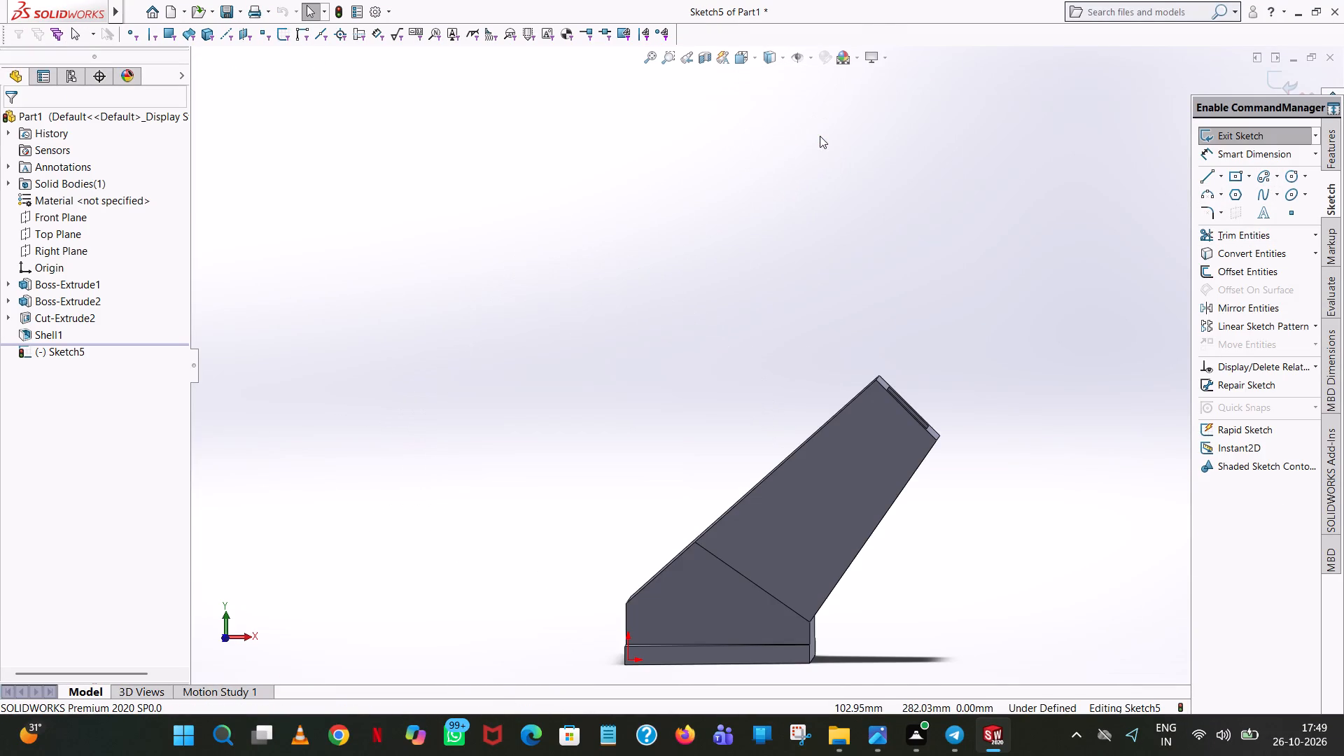
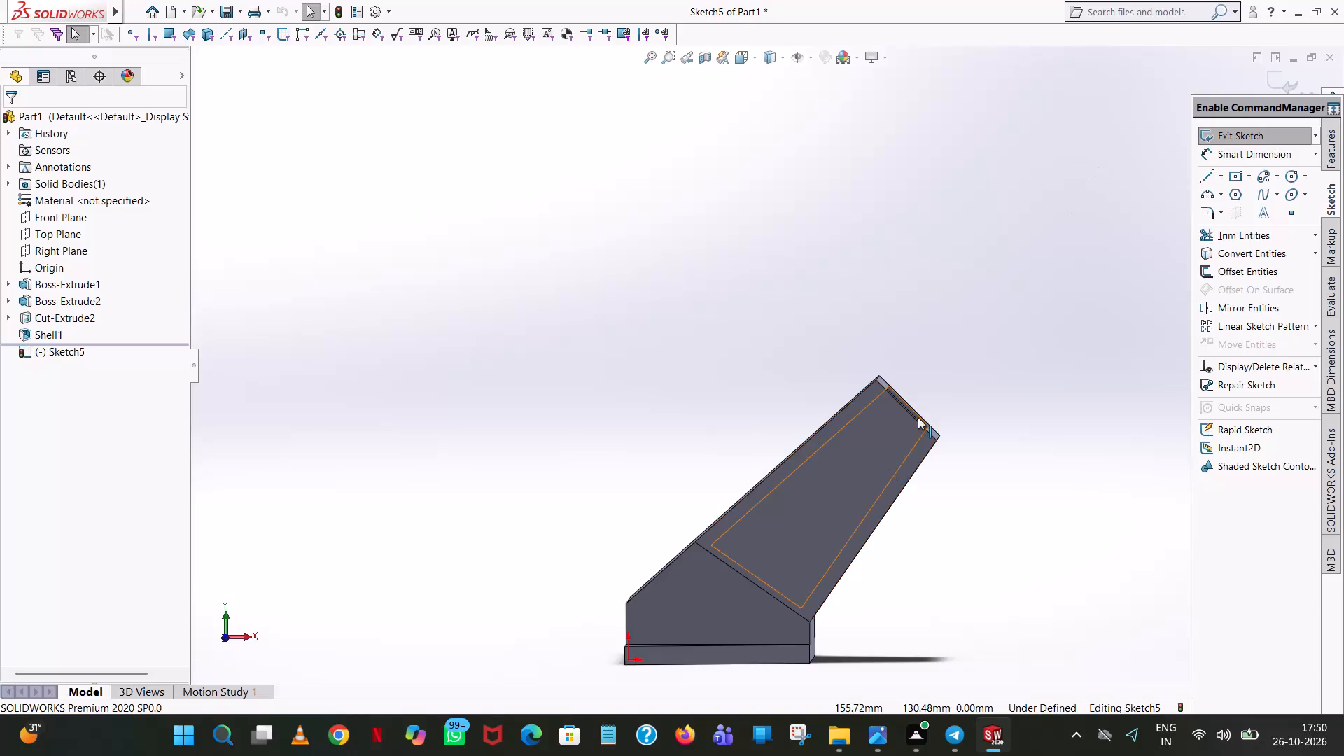
Sketch a circle of 35 mm radius centred on the midpoint of the flank's far end edge.
scroll(918, 417, down, 5)
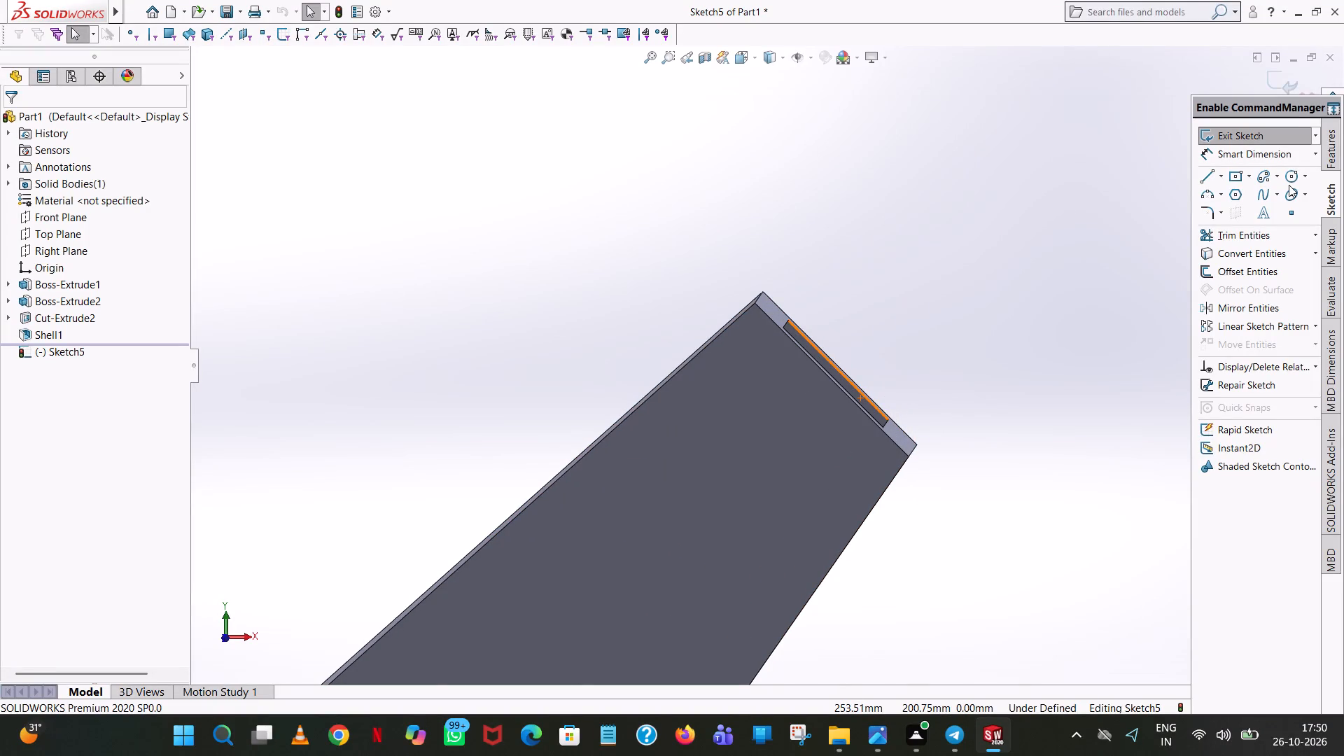
click(1291, 174)
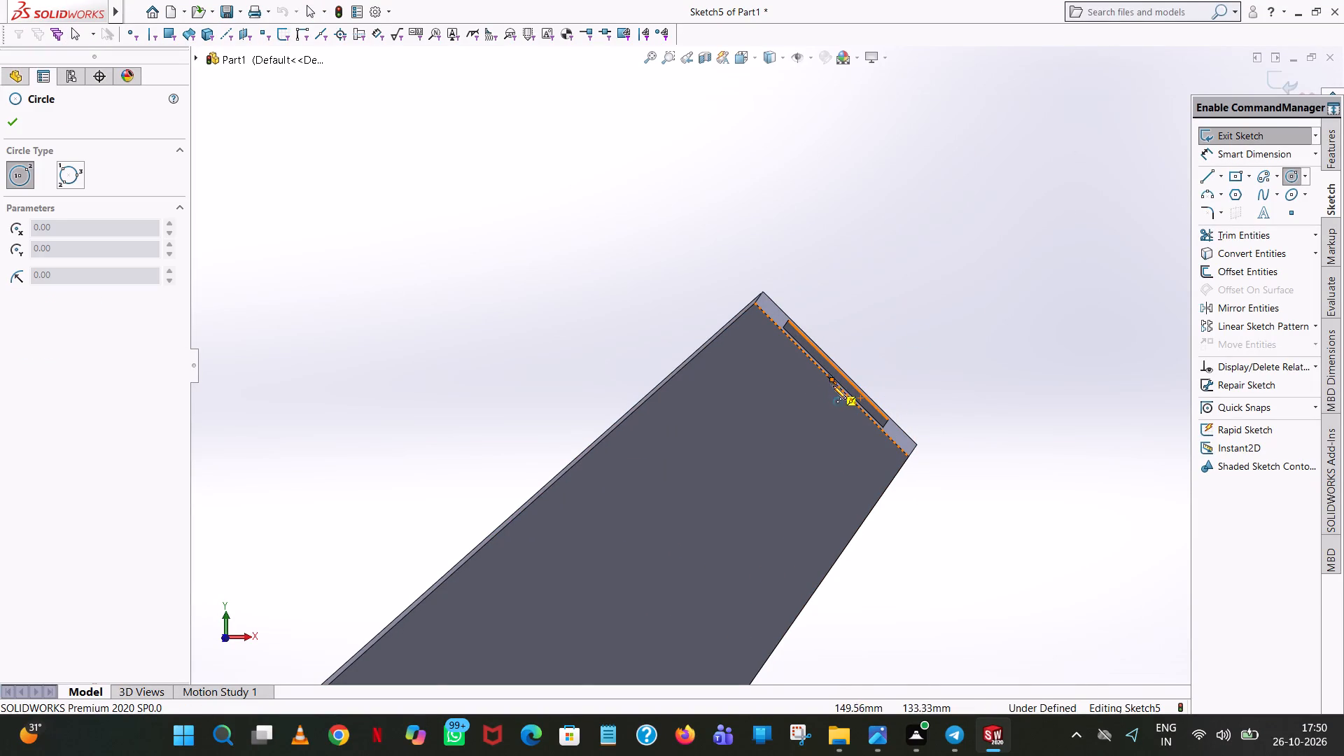
click(830, 380)
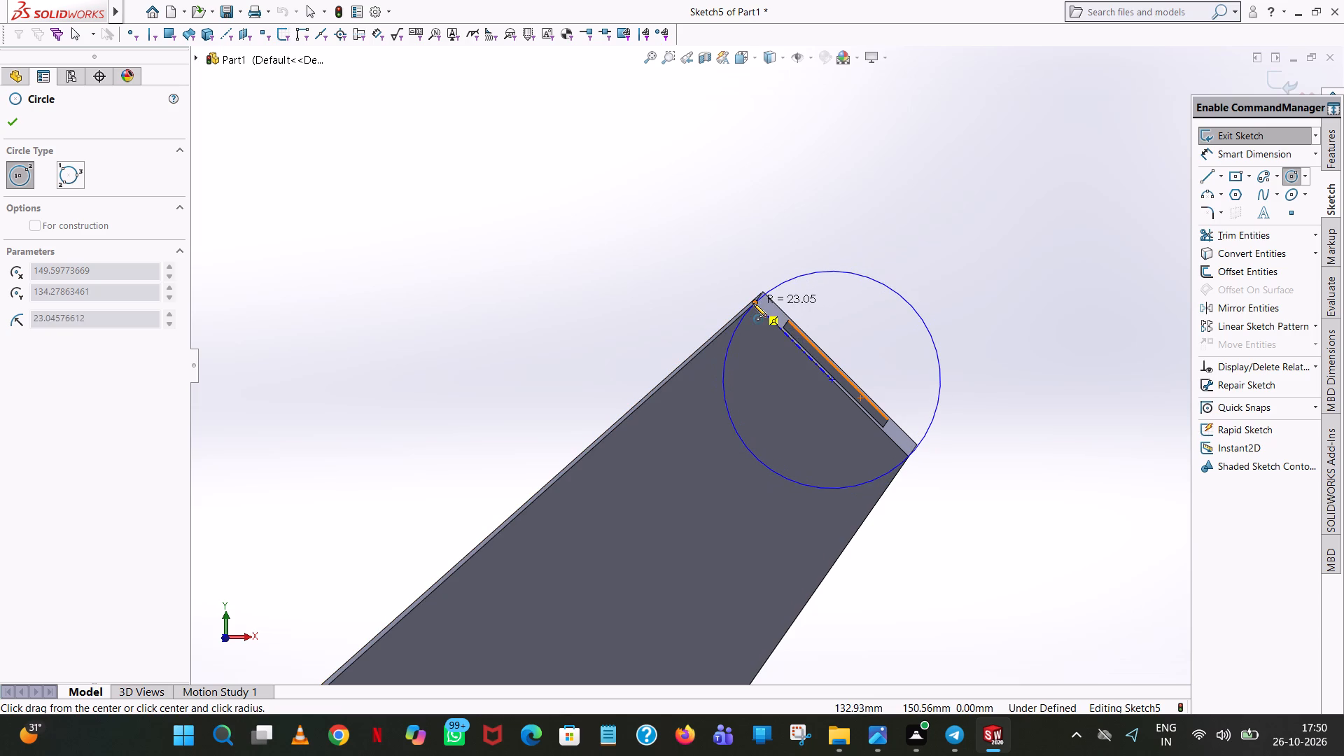
click(732, 259)
text(35)
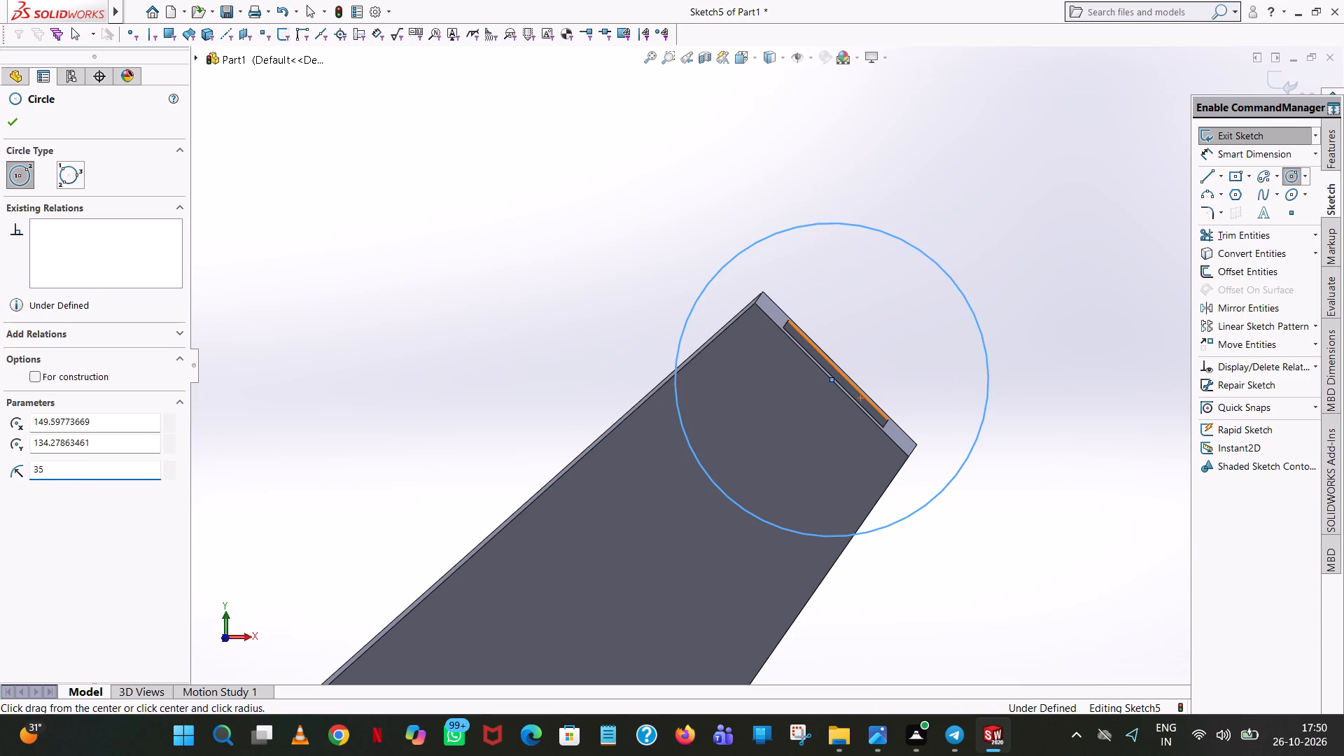
key(Return)
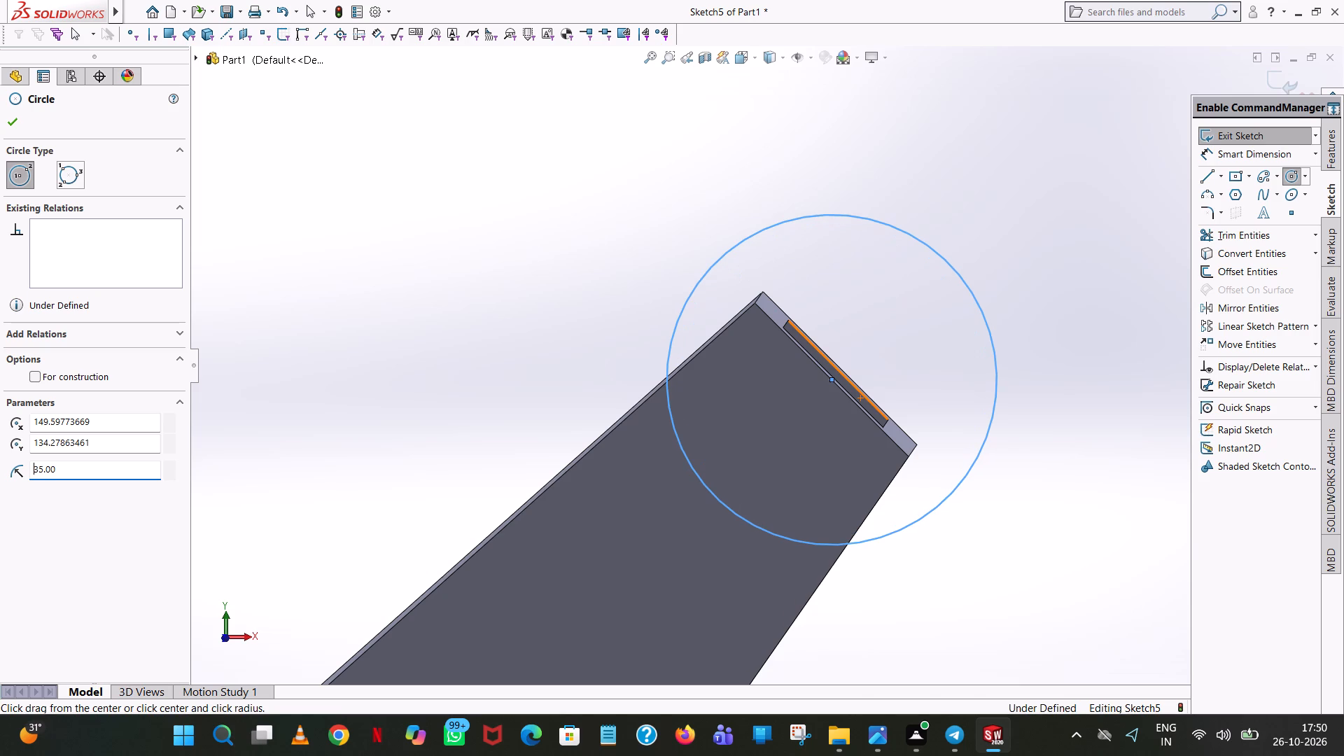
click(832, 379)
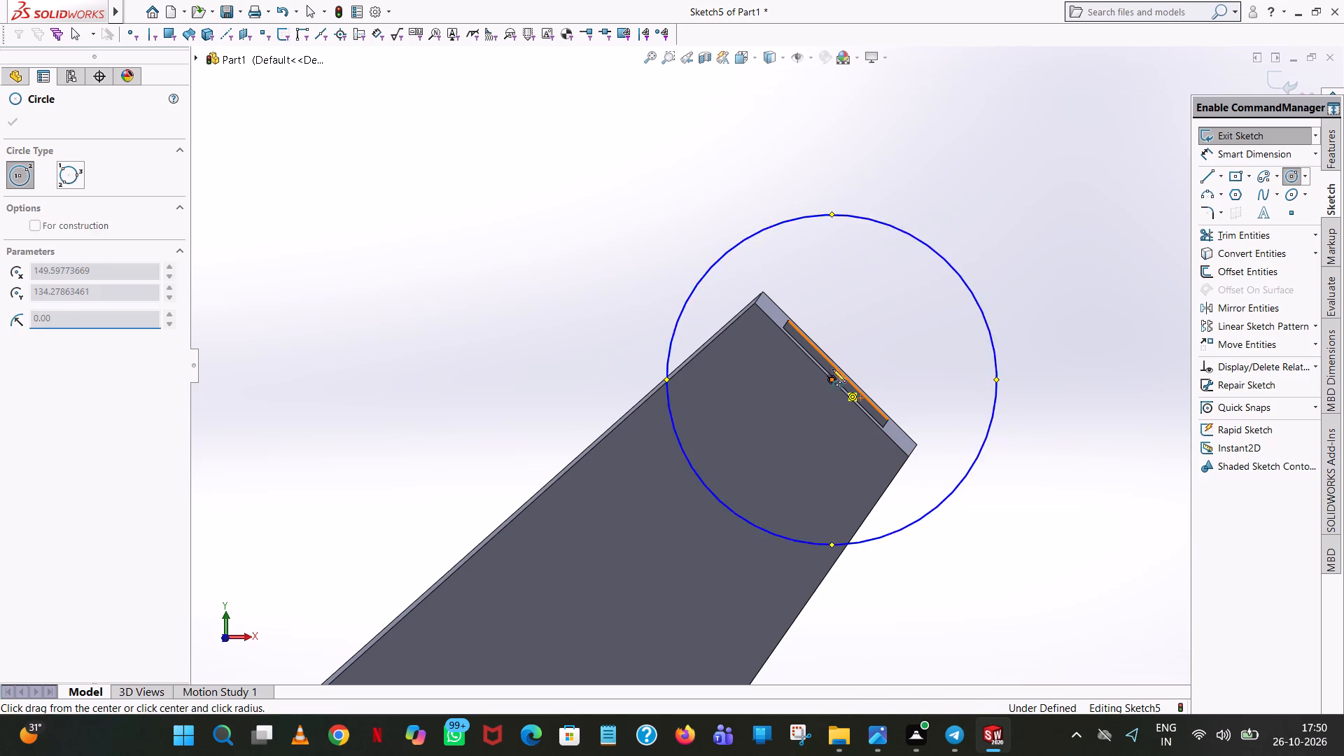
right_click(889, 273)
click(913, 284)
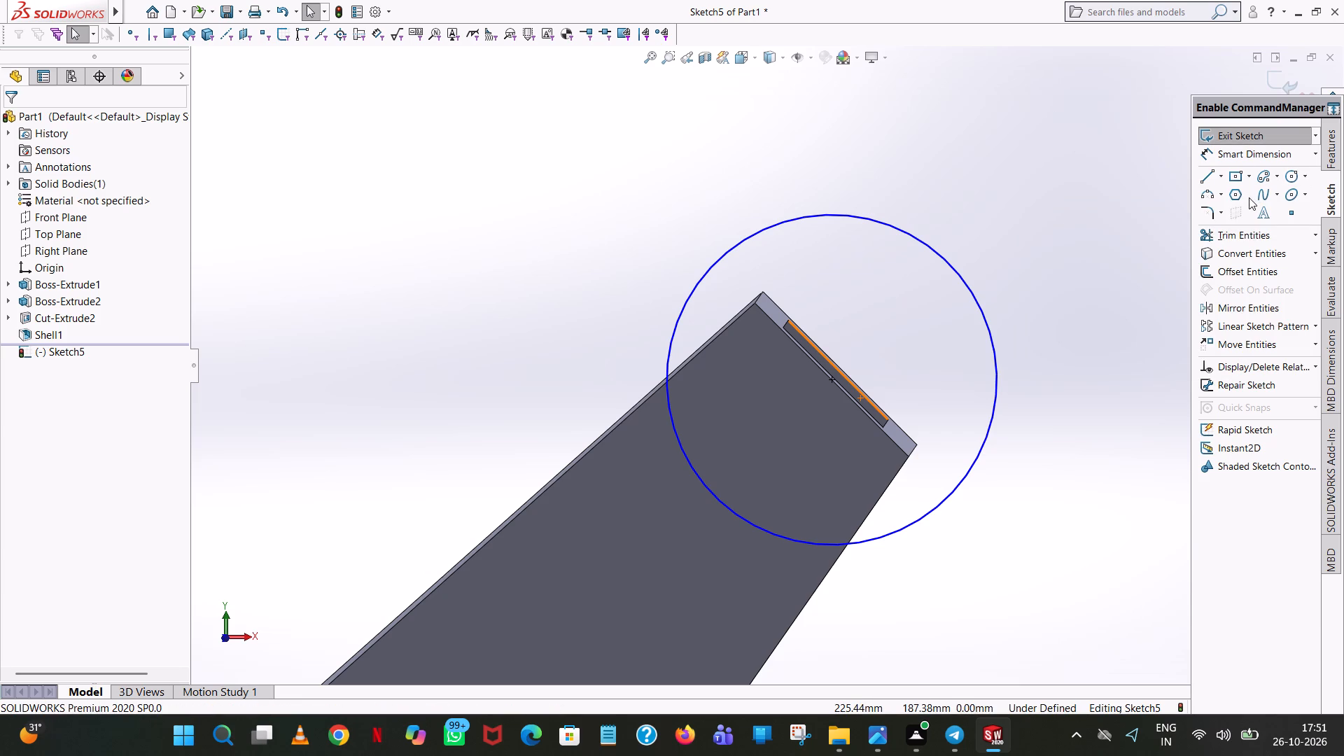
Sketch a concentric inner circle of 25 mm radius at the same centre.
click(1285, 176)
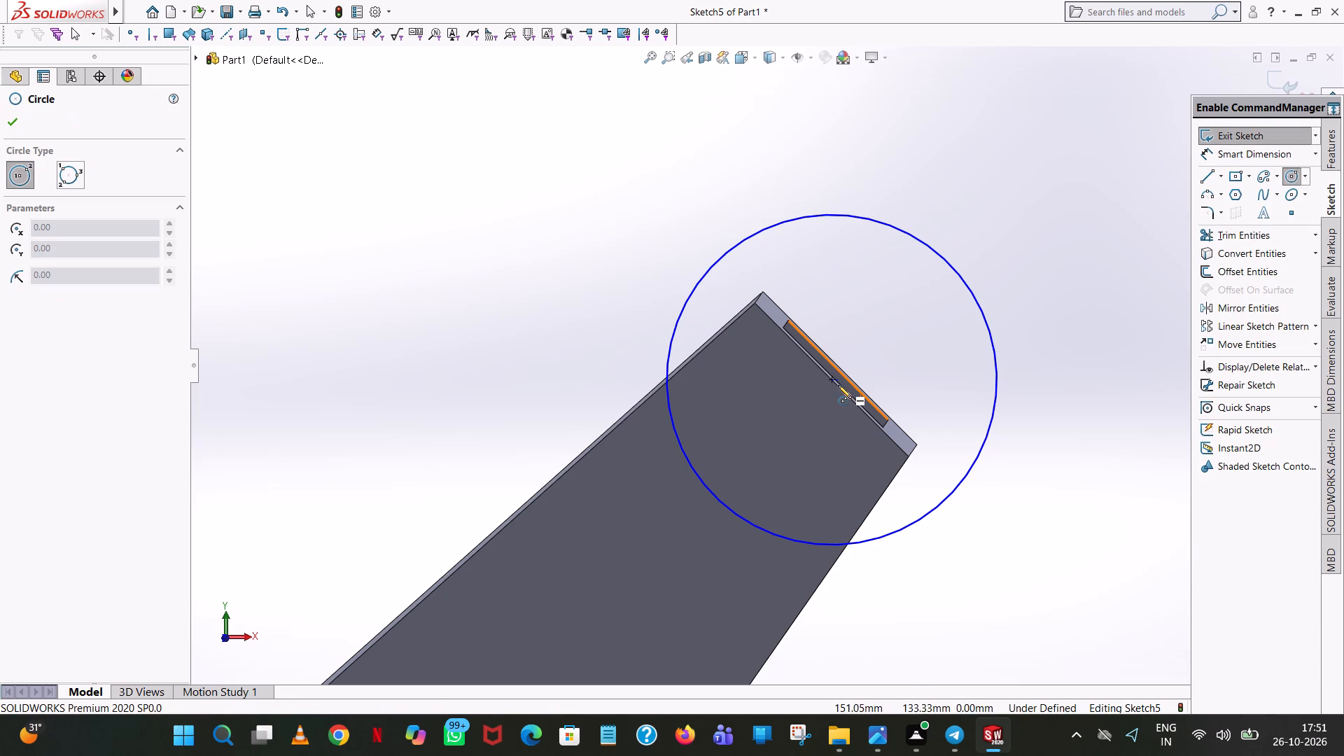
click(832, 379)
click(769, 274)
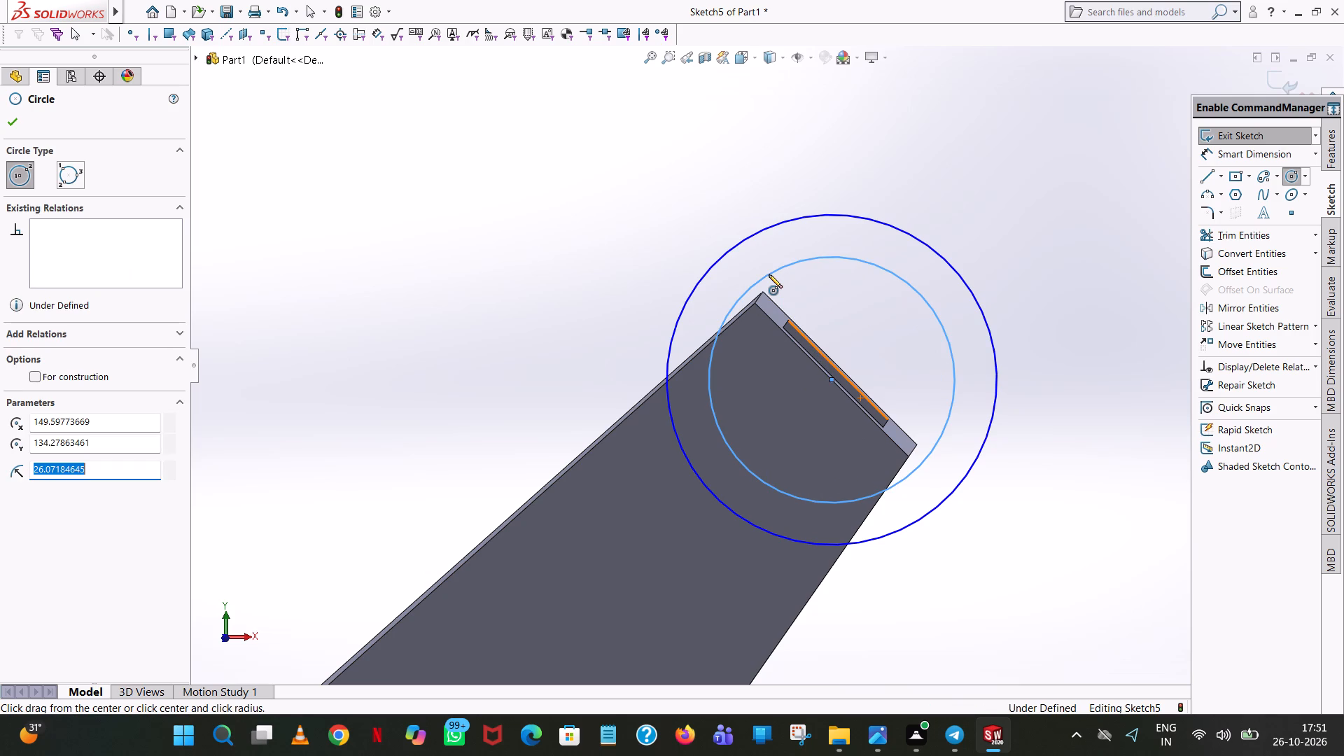
text(25)
key(Return)
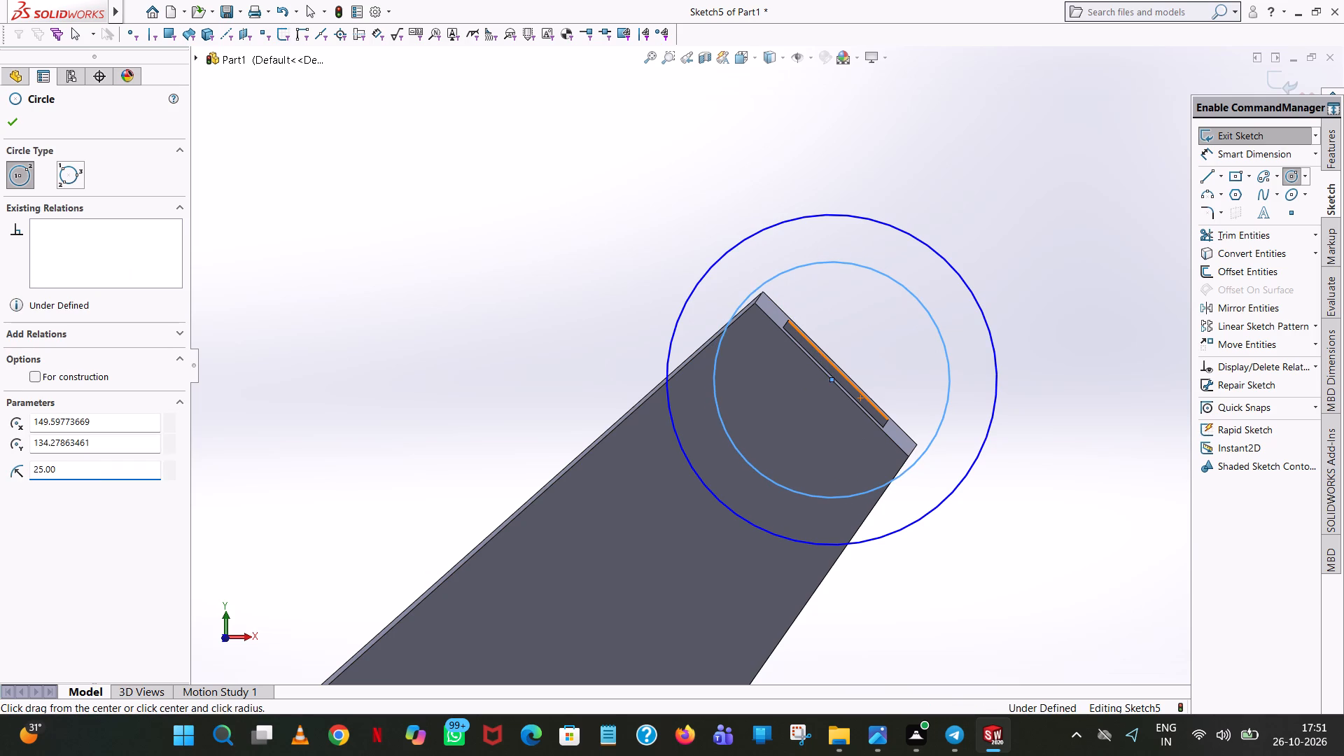
click(15, 127)
click(948, 196)
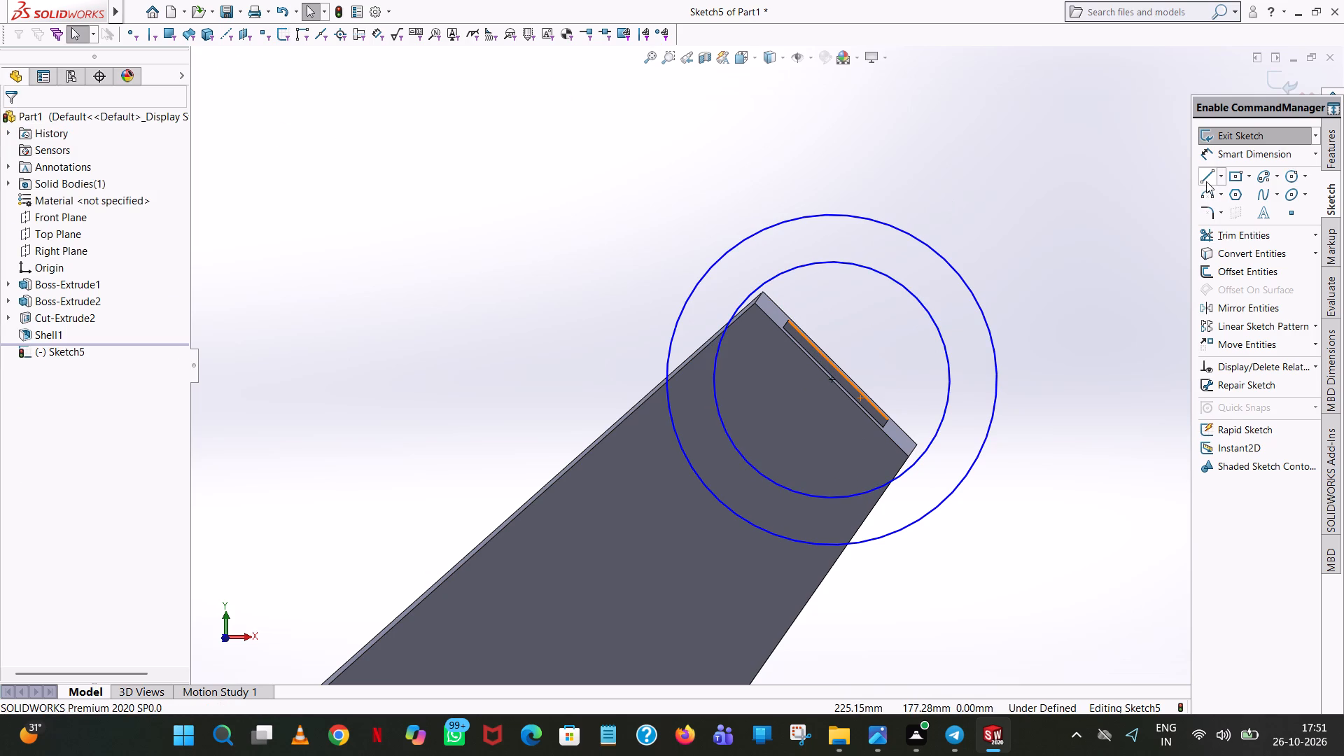
Draw a line about 14.7 mm long from the flank's lower end corner, extending the end edge outward past the outer circle.
click(1207, 178)
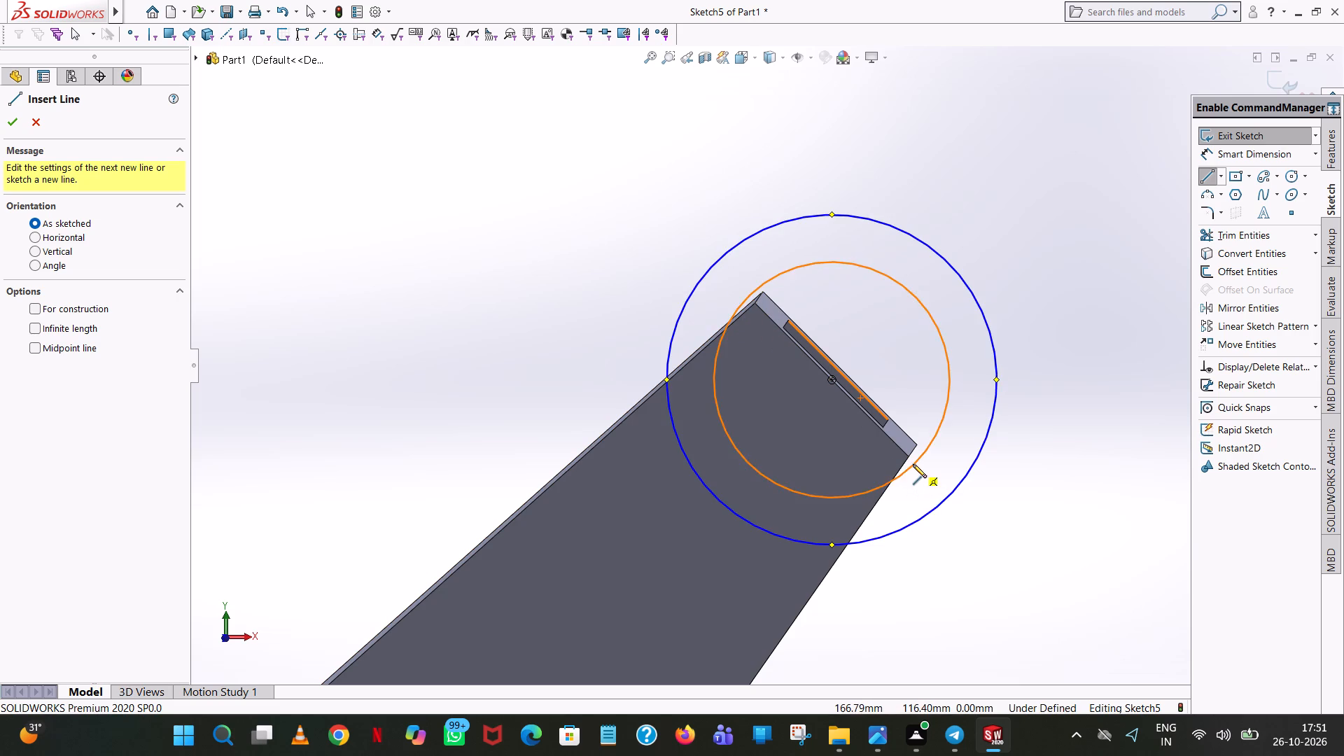
scroll(912, 458, down, 8)
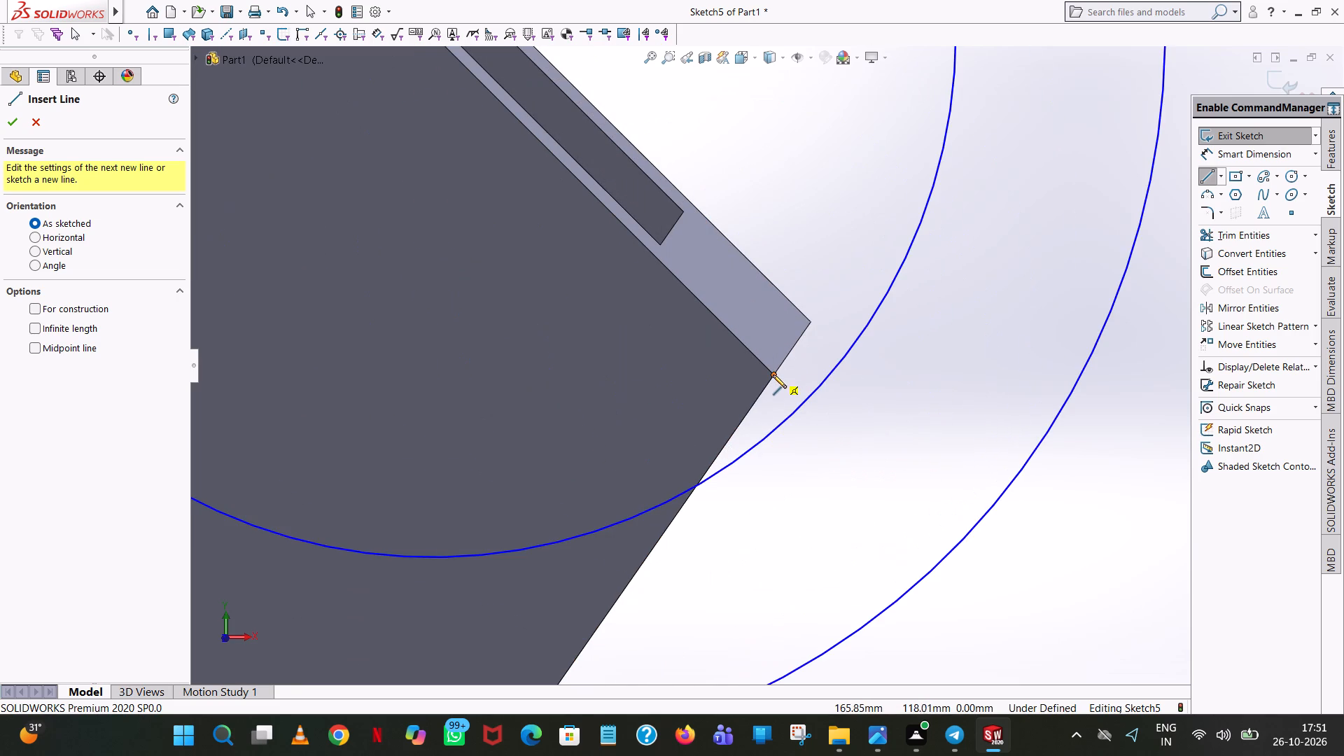
click(773, 375)
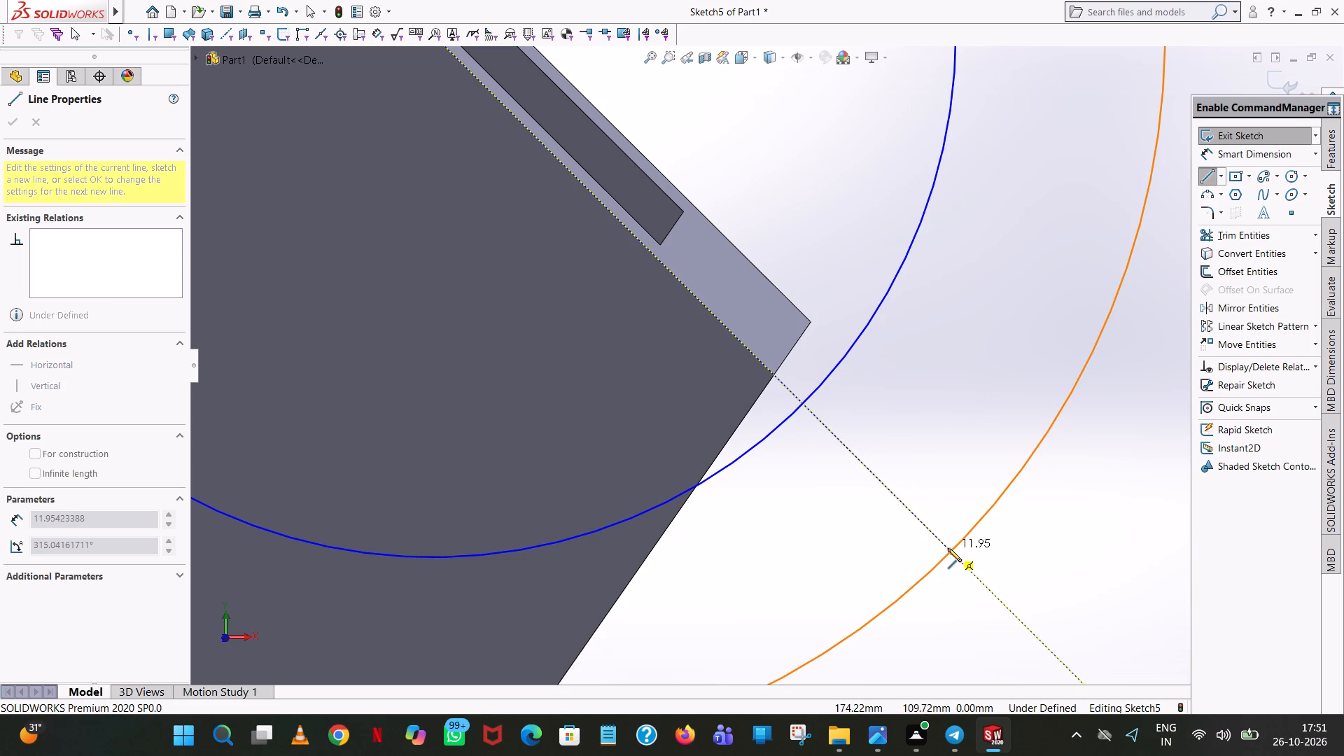
click(990, 594)
right_click(990, 594)
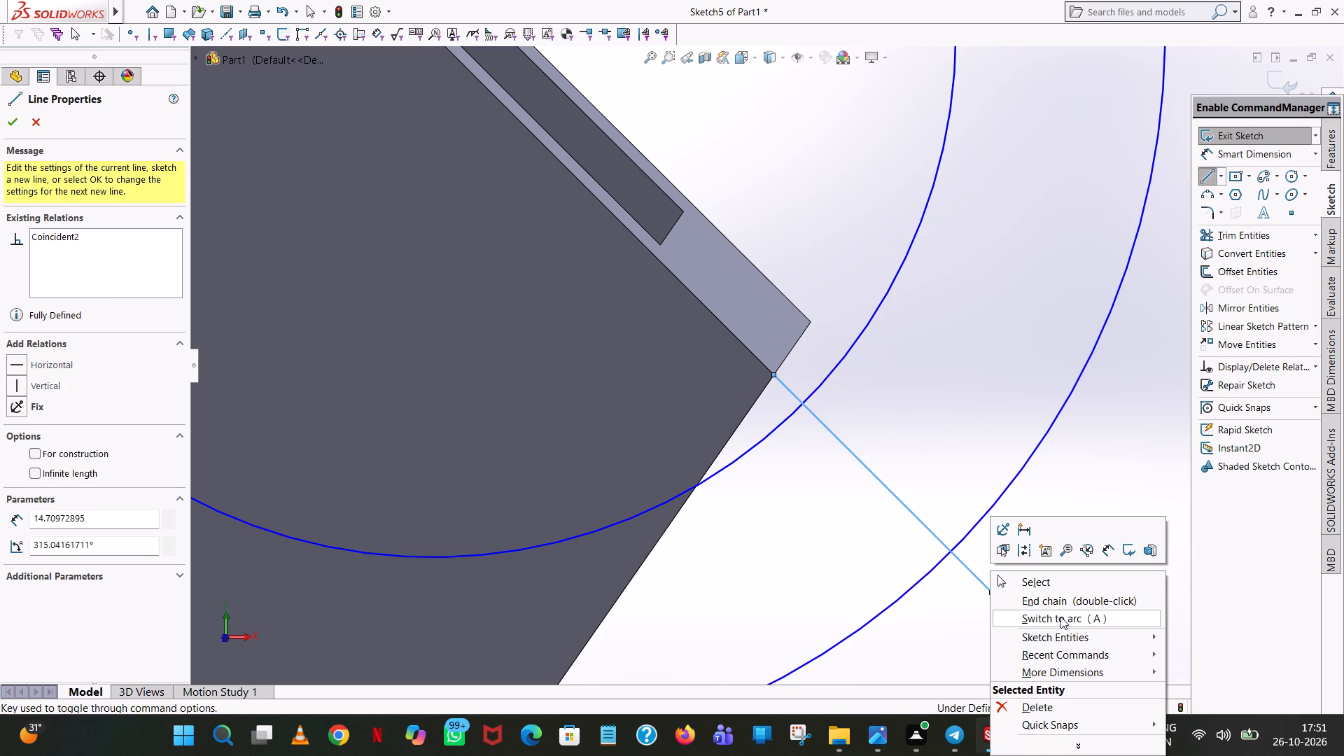
click(1043, 589)
scroll(1001, 426, up, 9)
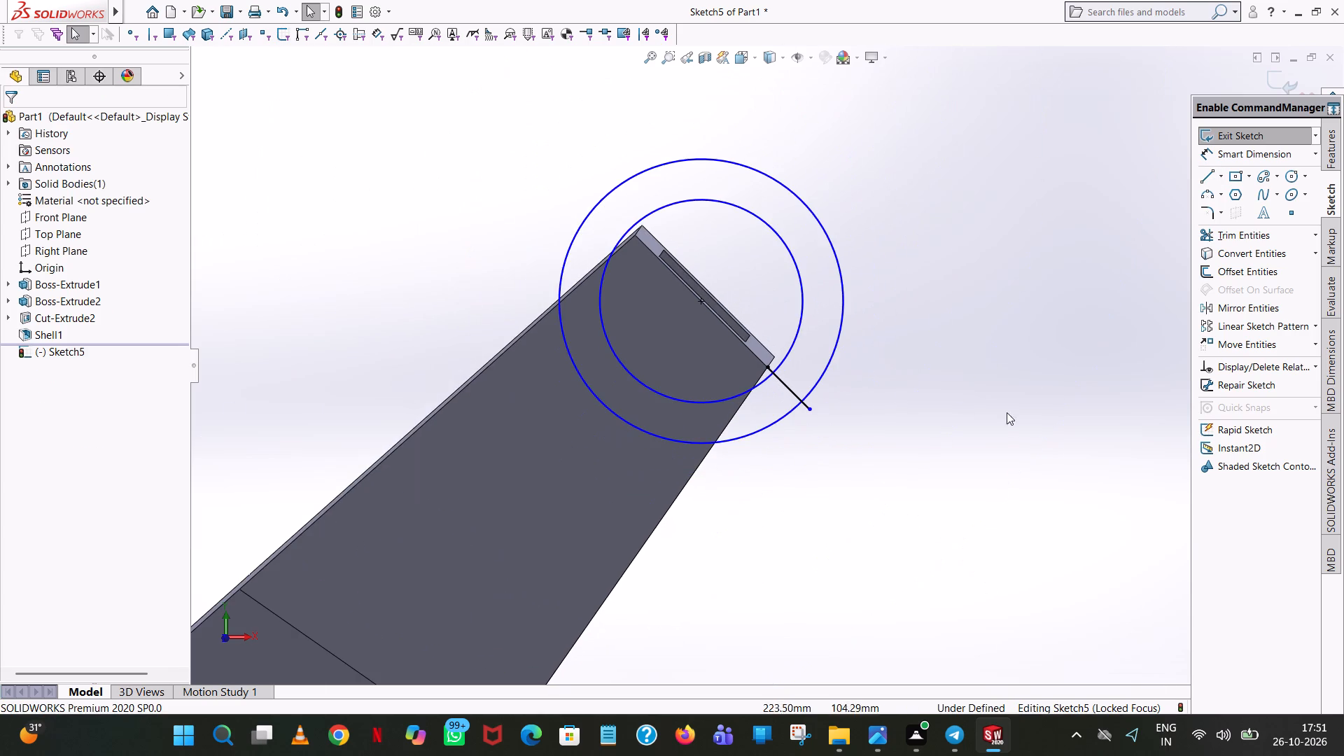
Draw a line about 72 mm long at 135° from the lower end corner along the end edge, past the opposite side of both circles.
click(1203, 176)
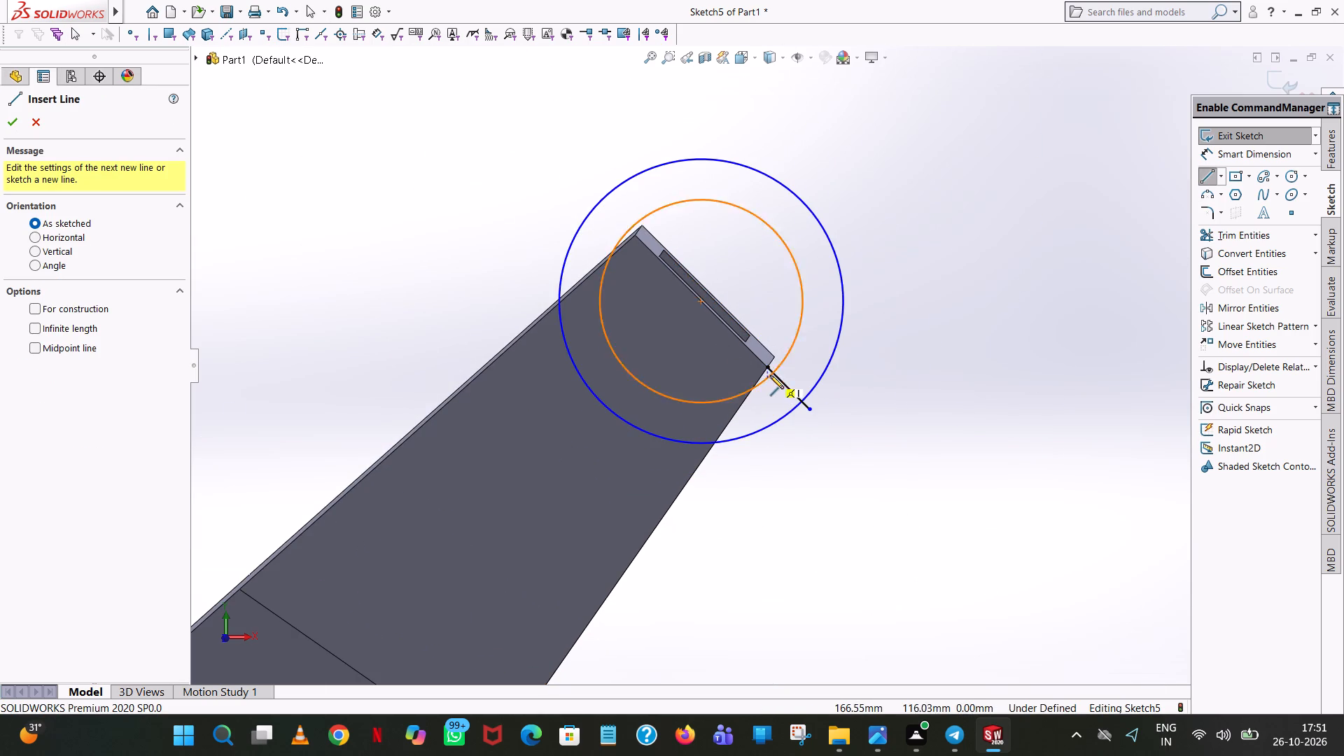
click(770, 370)
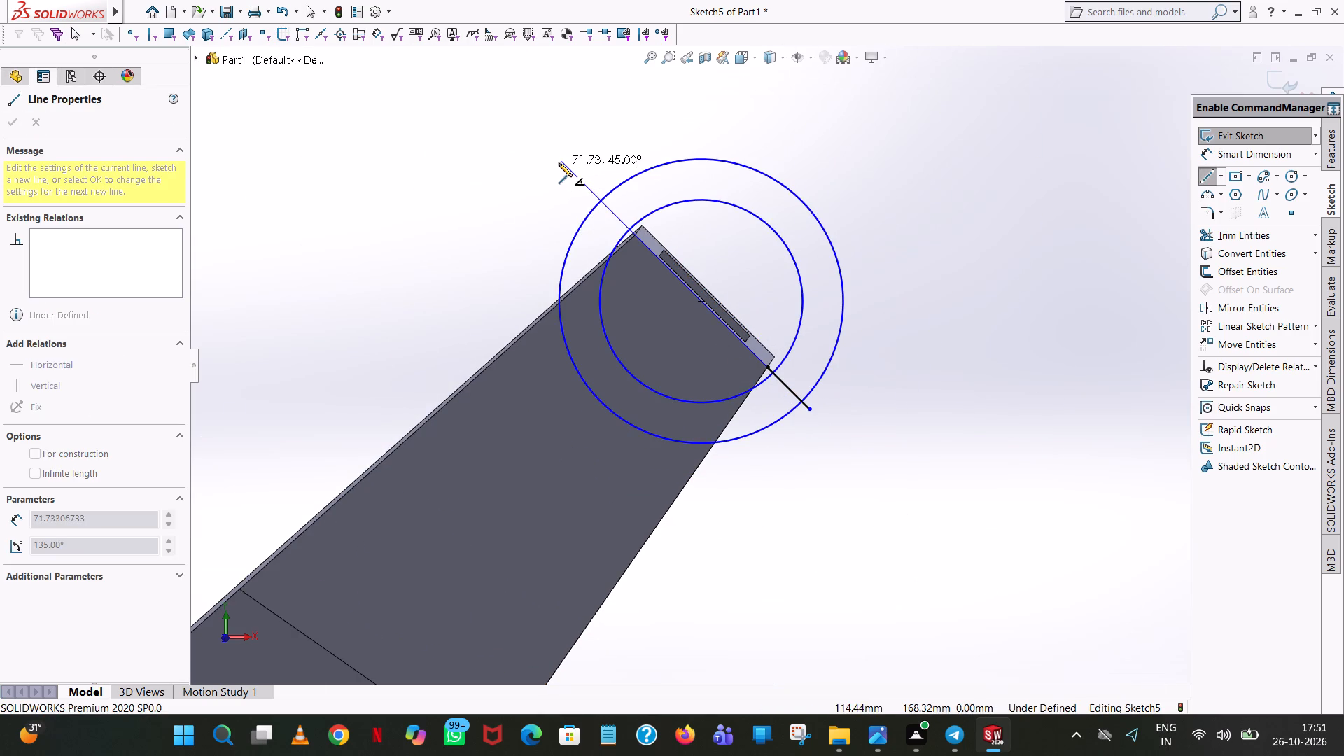
click(559, 163)
right_click(559, 163)
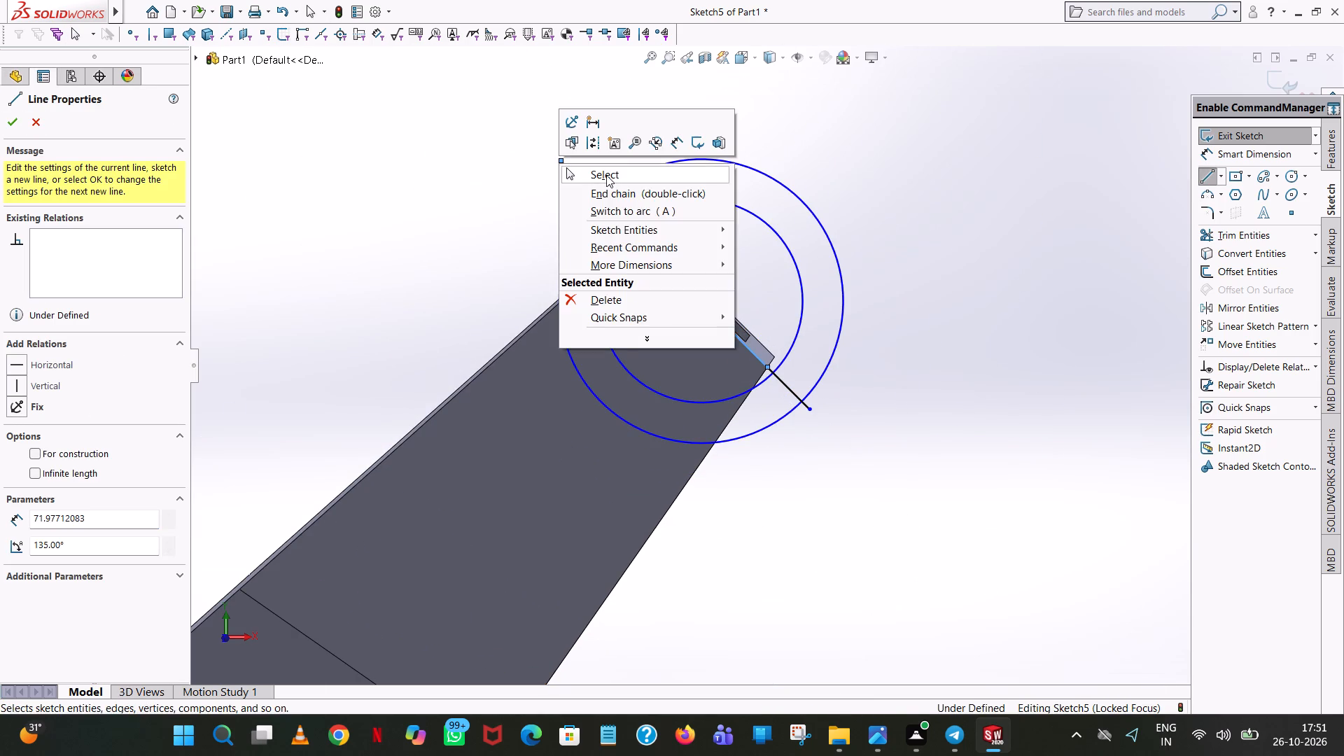
click(606, 175)
Trim the circles' outer halves and the surplus line portions, leaving a closed half-ring profile that wraps around the arm's end.
click(1218, 232)
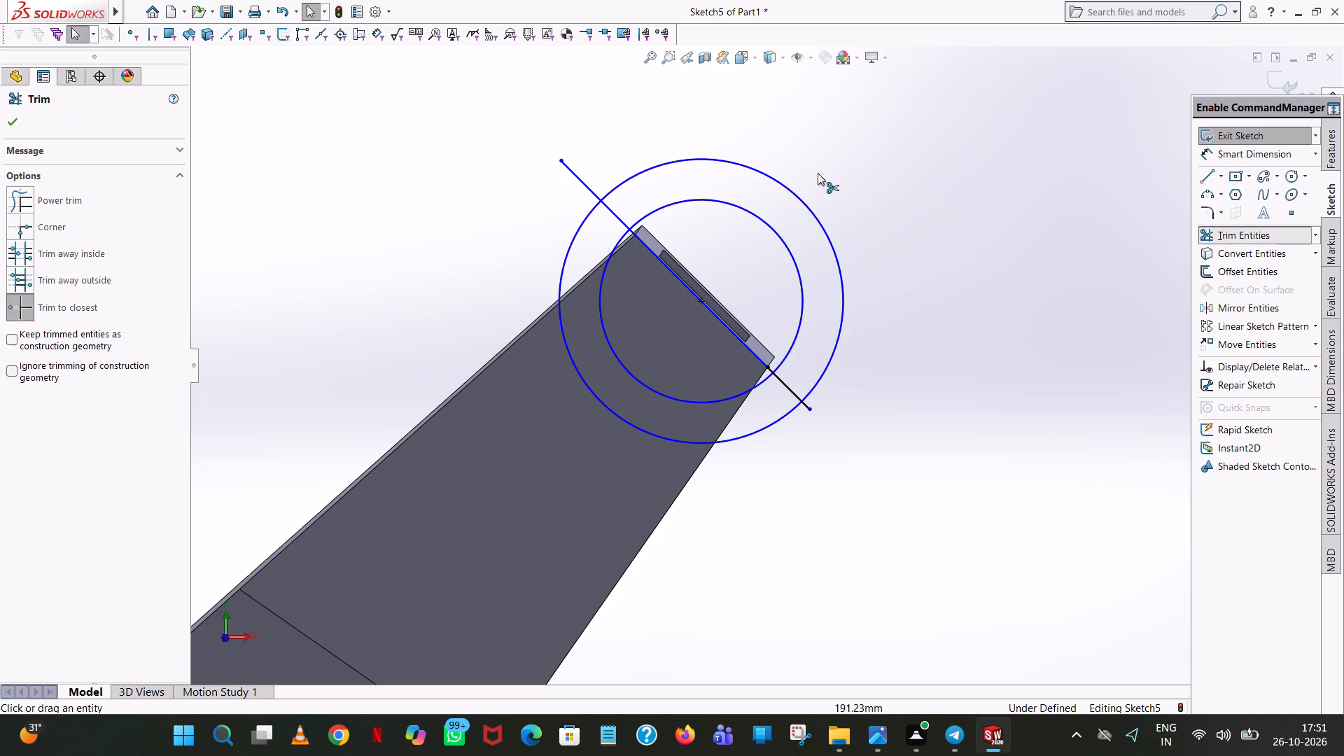
click(769, 174)
click(725, 206)
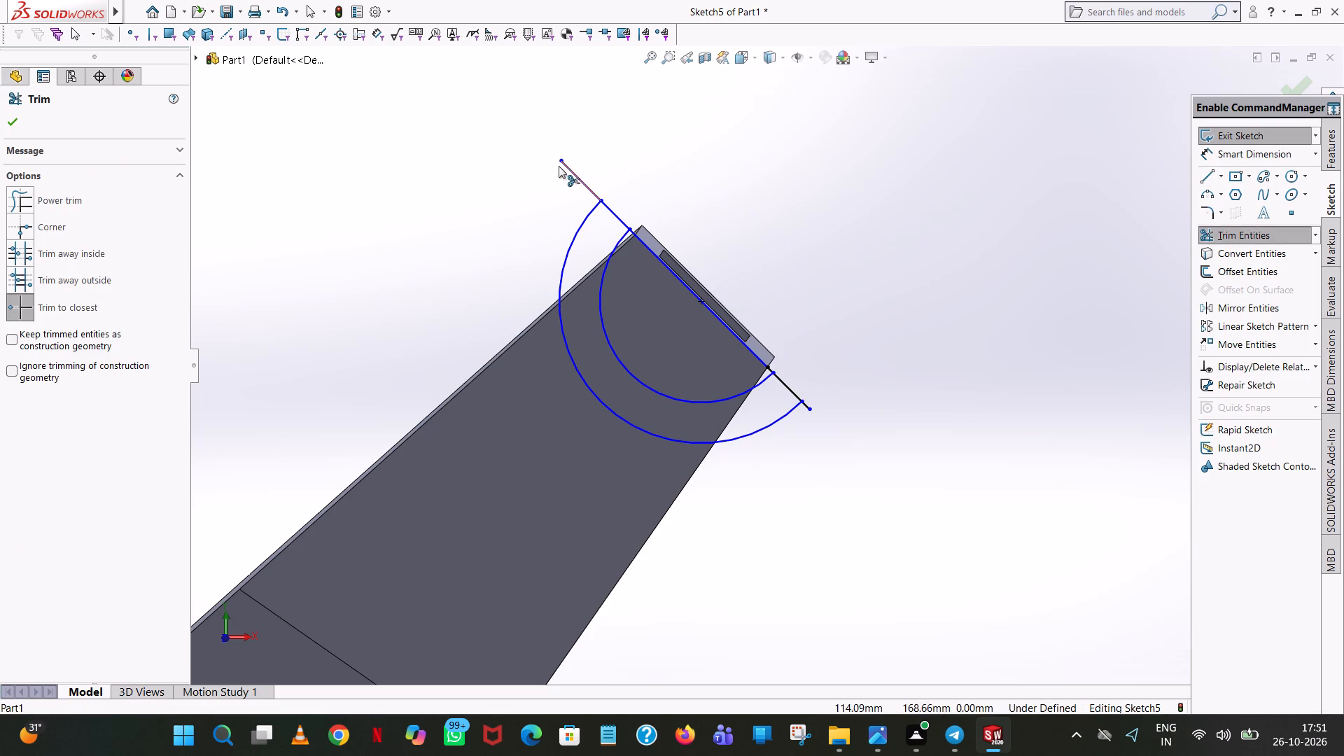
click(570, 167)
click(736, 335)
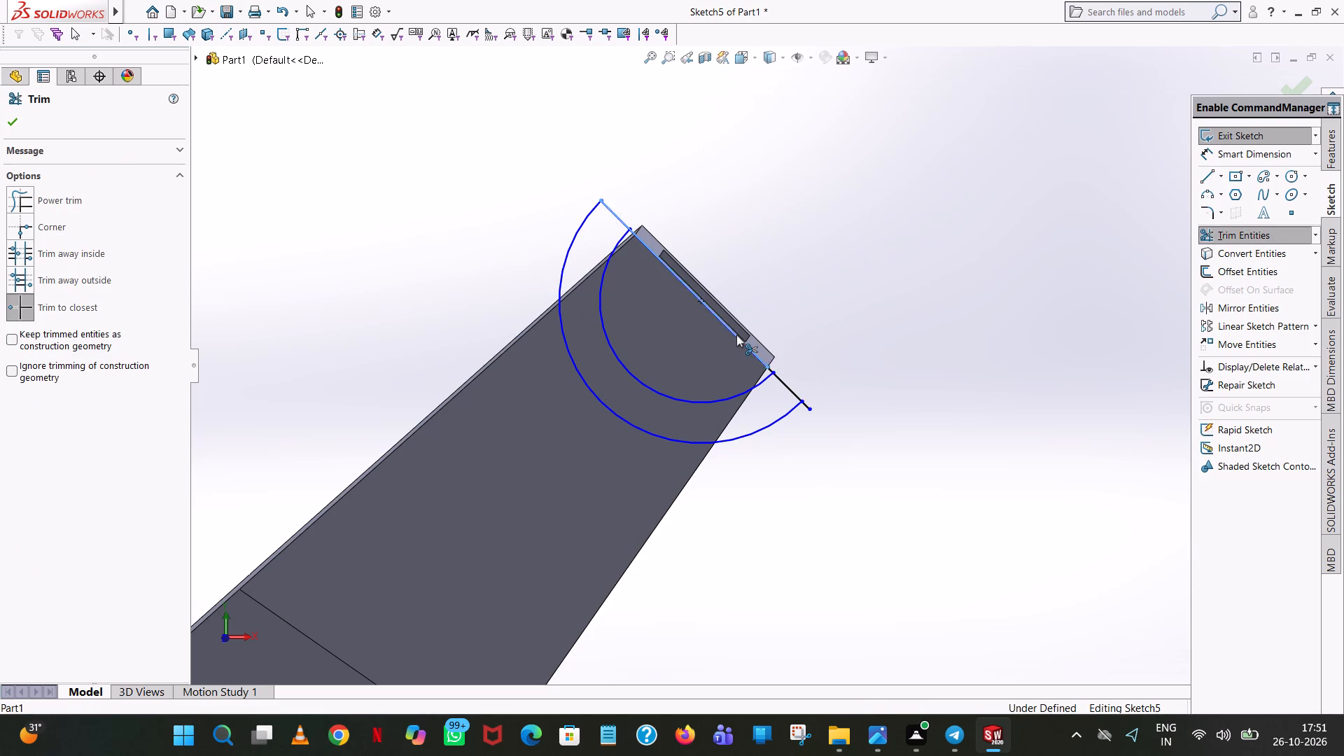
click(809, 407)
scroll(809, 406, down, 6)
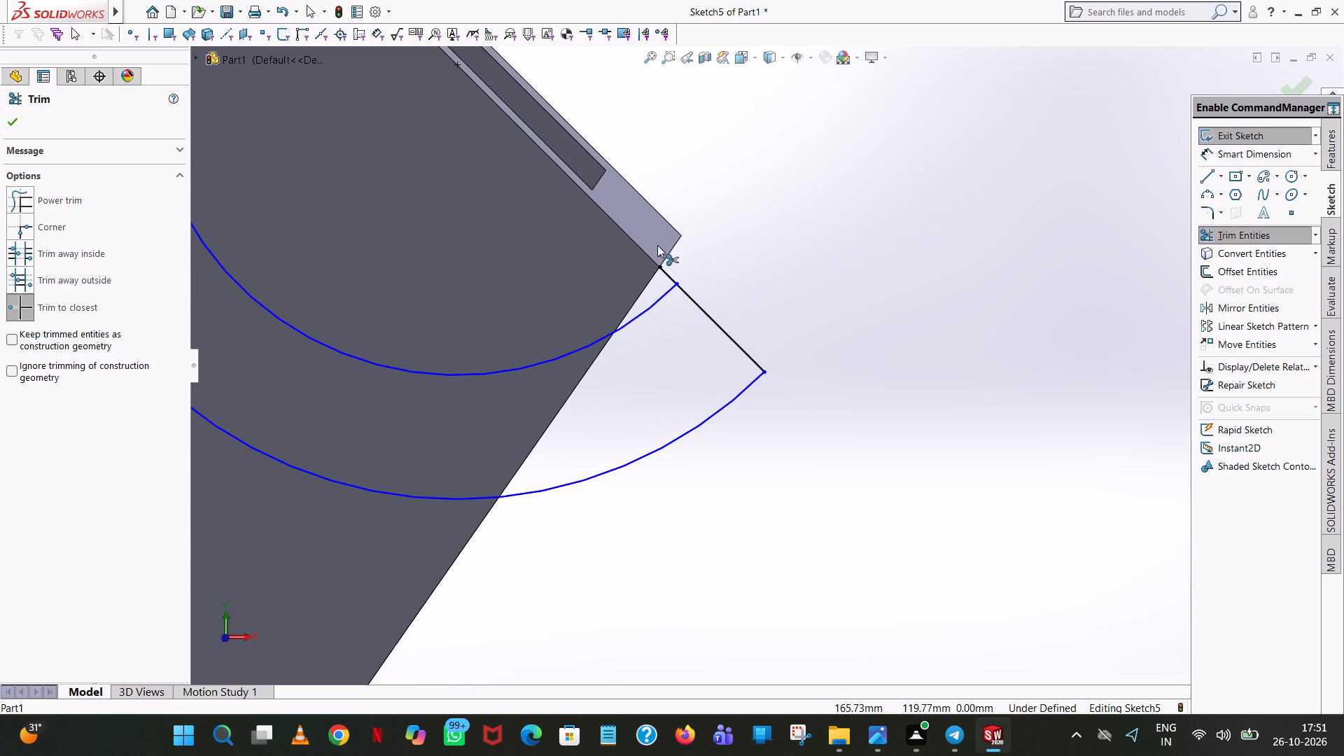
click(664, 269)
scroll(738, 251, up, 7)
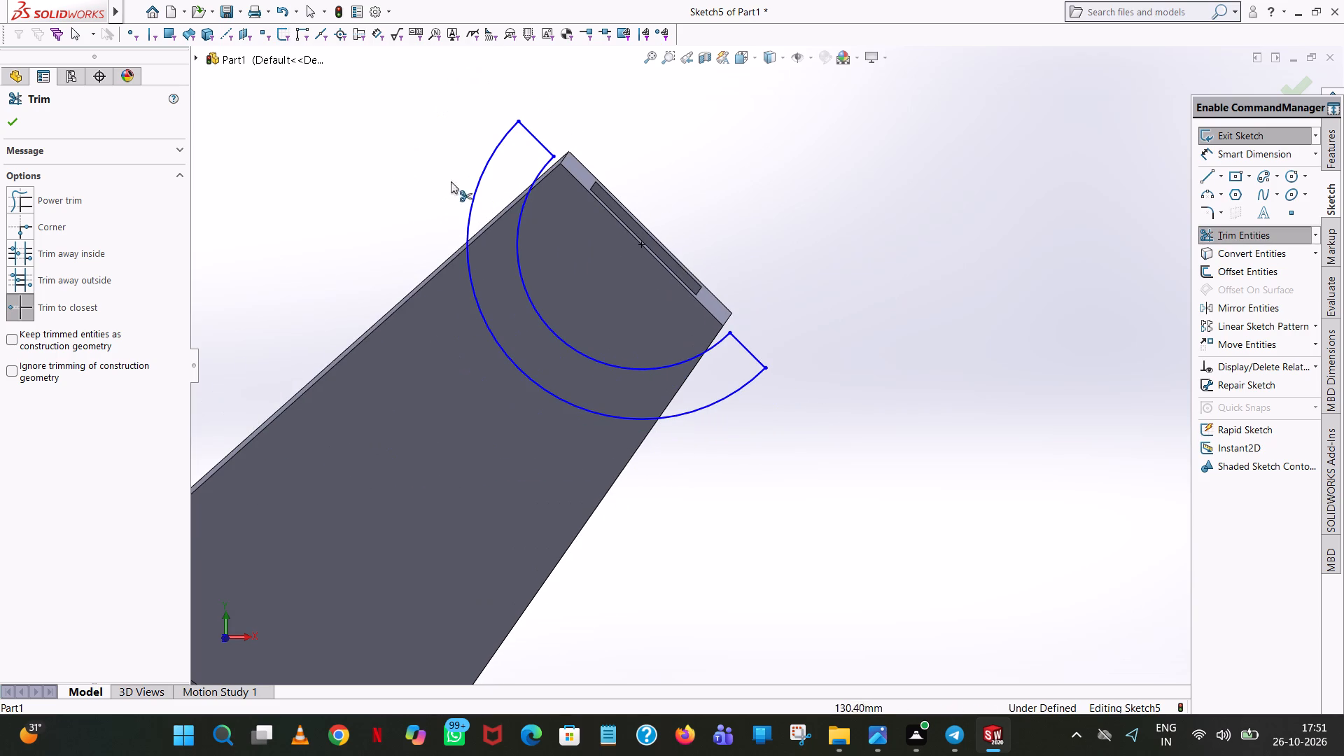
click(21, 118)
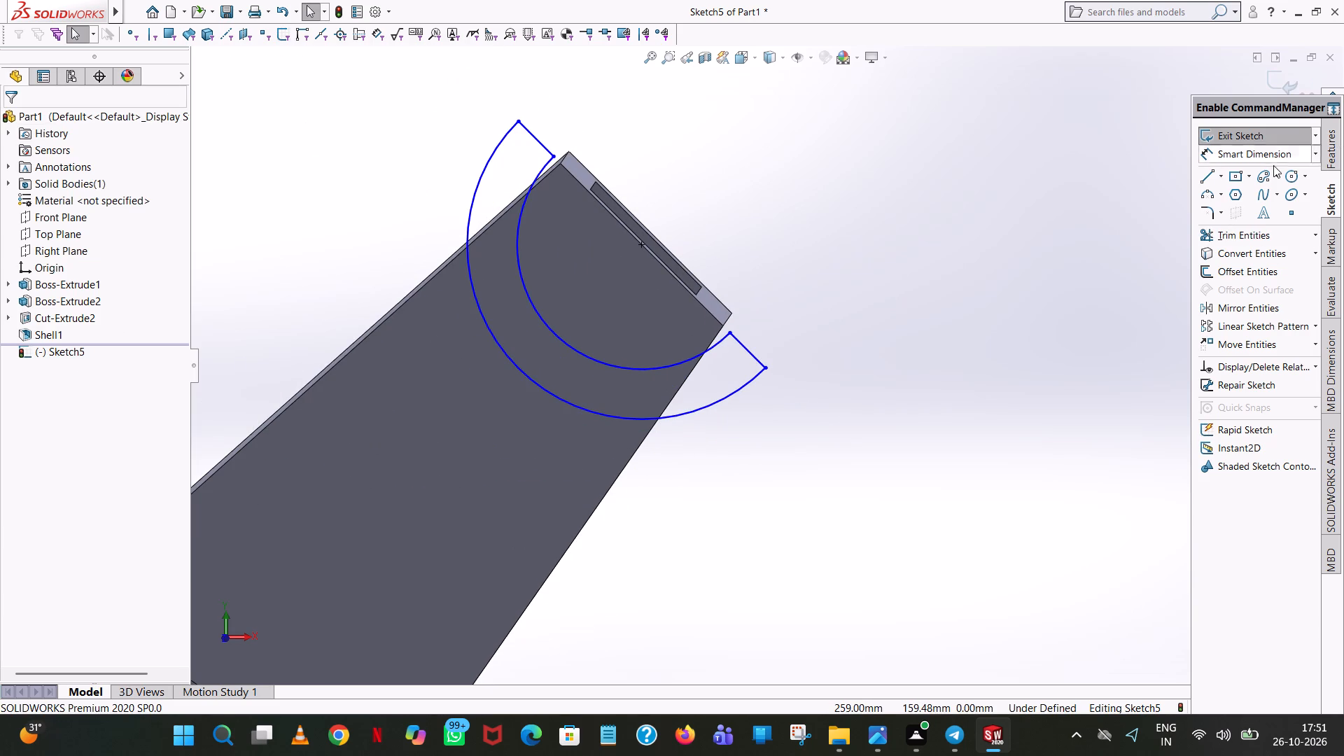
Add radius dimensions to the half-ring's outer and inner arcs.
click(1273, 165)
click(1269, 155)
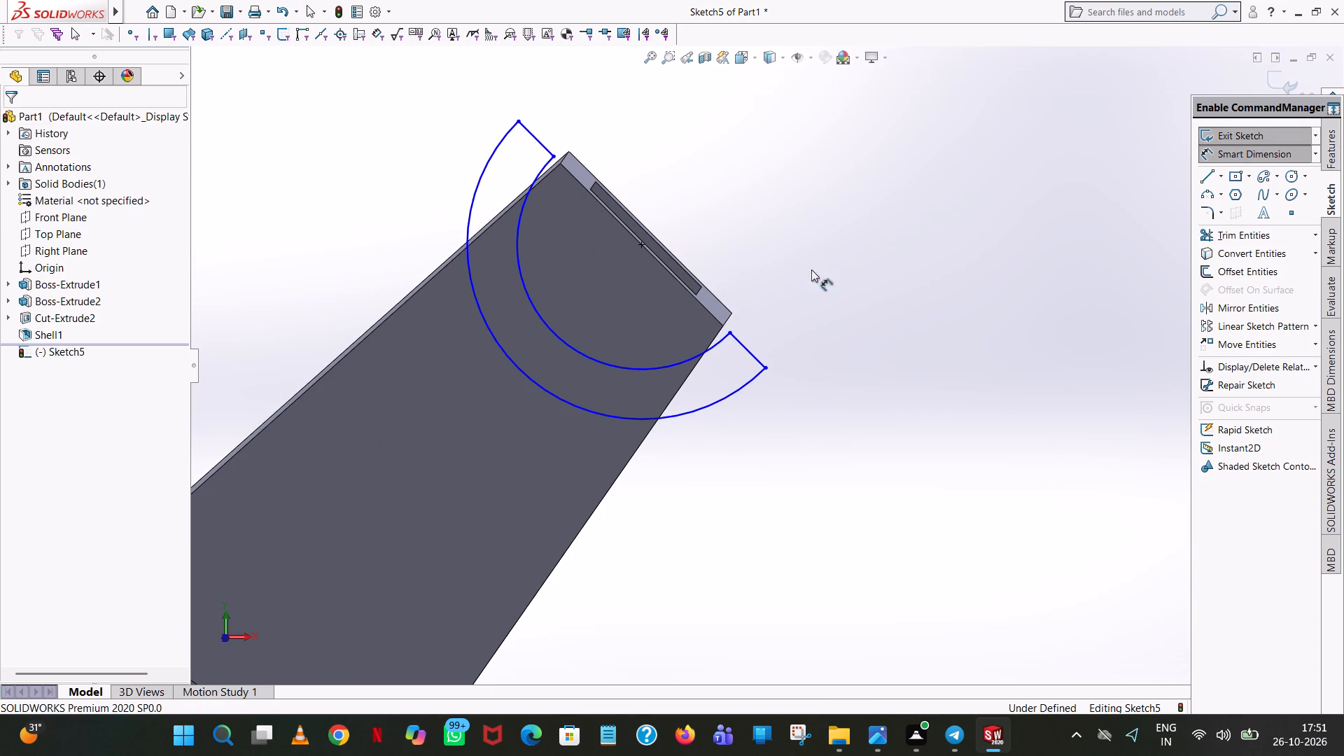
click(575, 402)
click(526, 577)
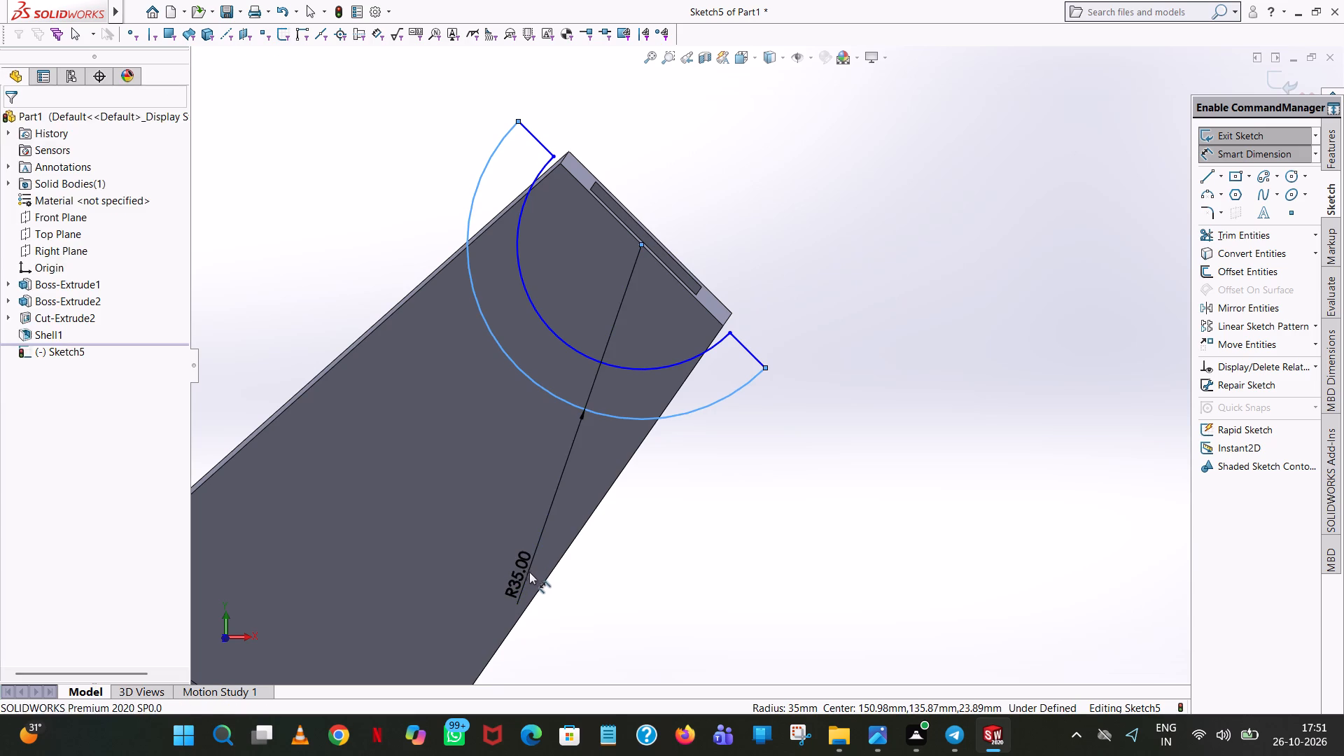
click(470, 549)
click(386, 202)
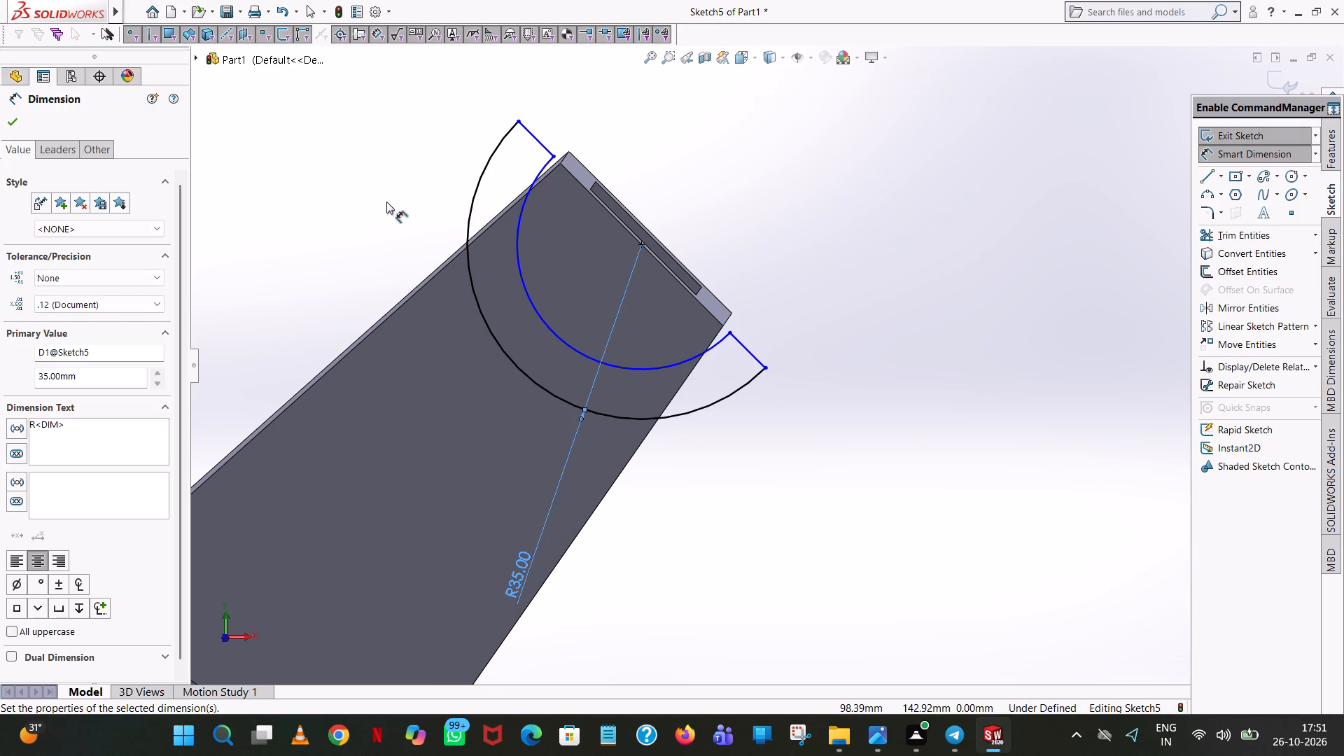
click(533, 303)
click(401, 365)
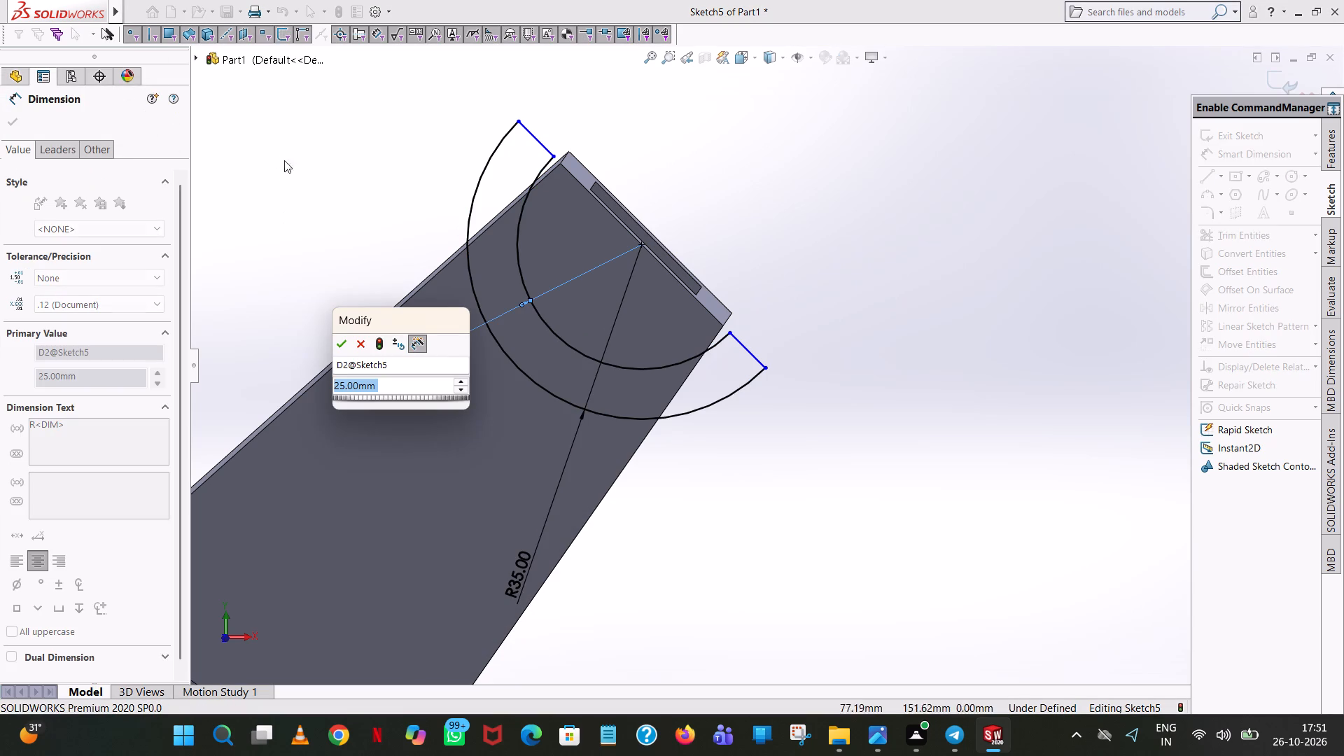
click(345, 346)
click(373, 163)
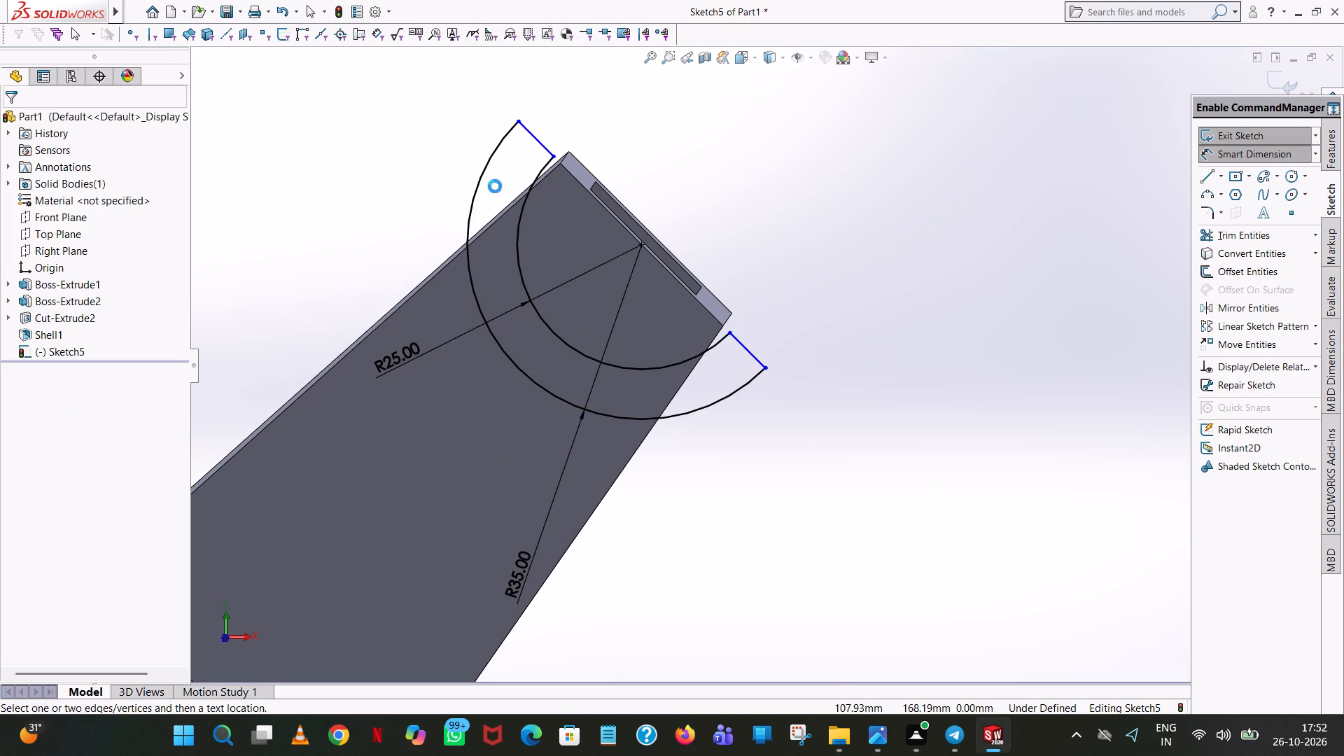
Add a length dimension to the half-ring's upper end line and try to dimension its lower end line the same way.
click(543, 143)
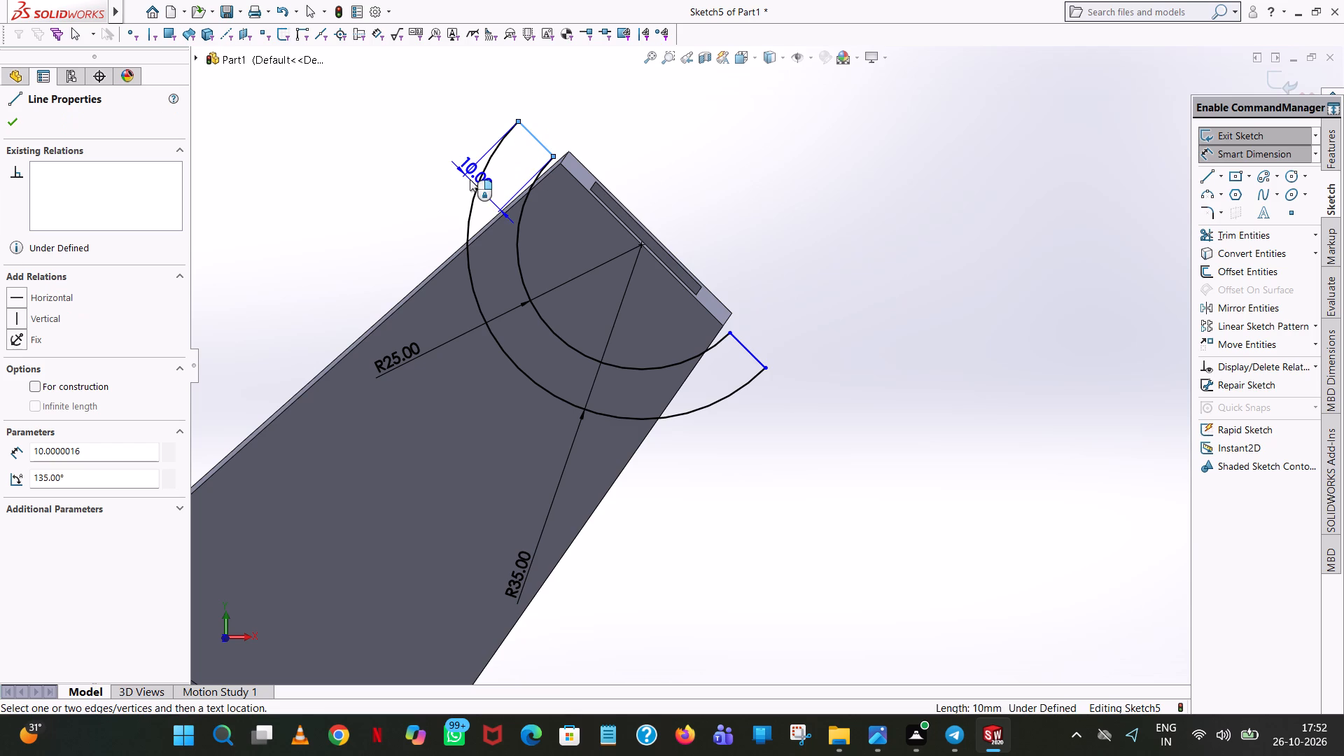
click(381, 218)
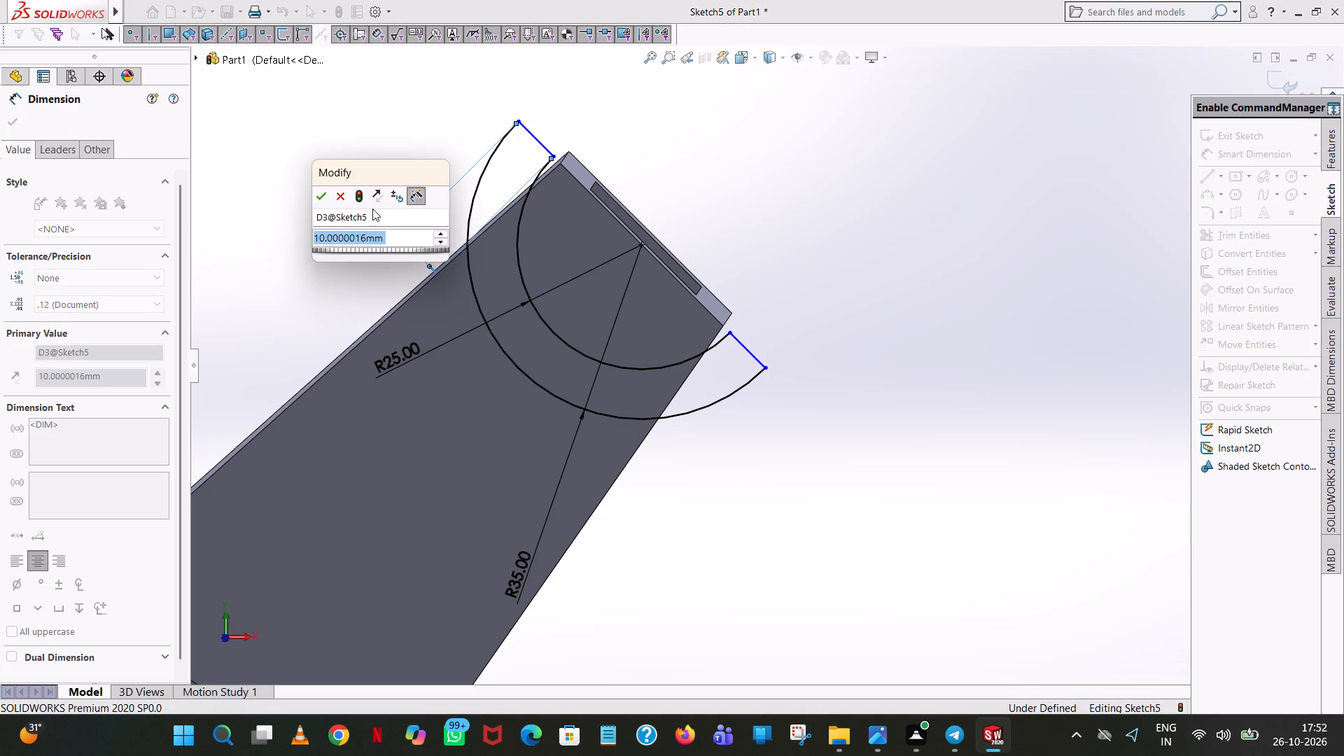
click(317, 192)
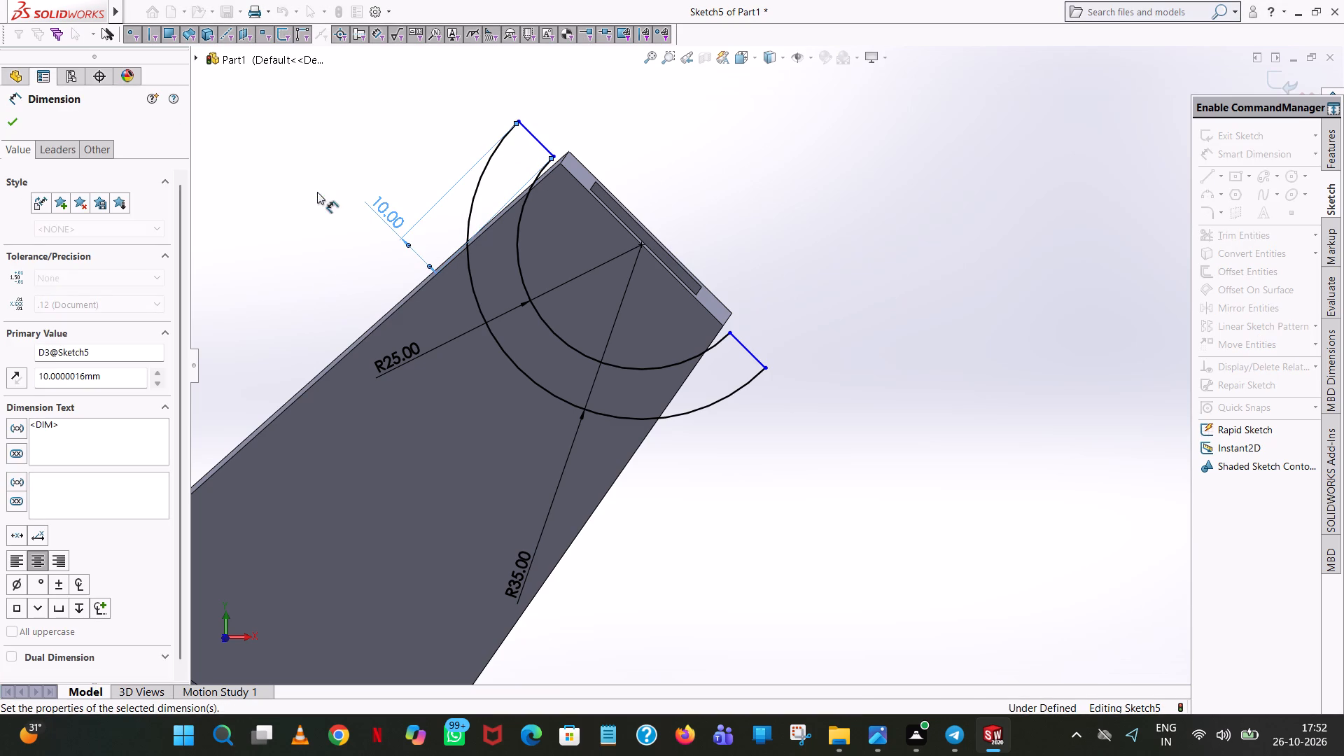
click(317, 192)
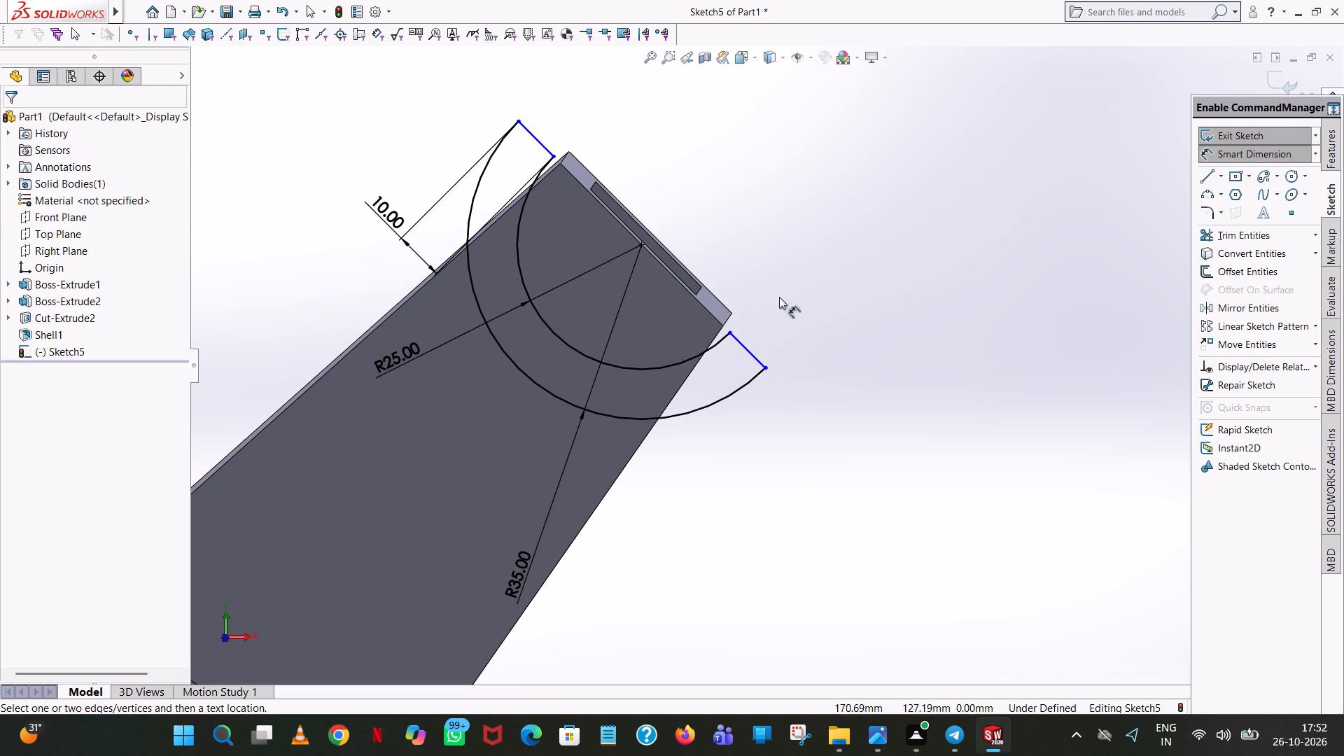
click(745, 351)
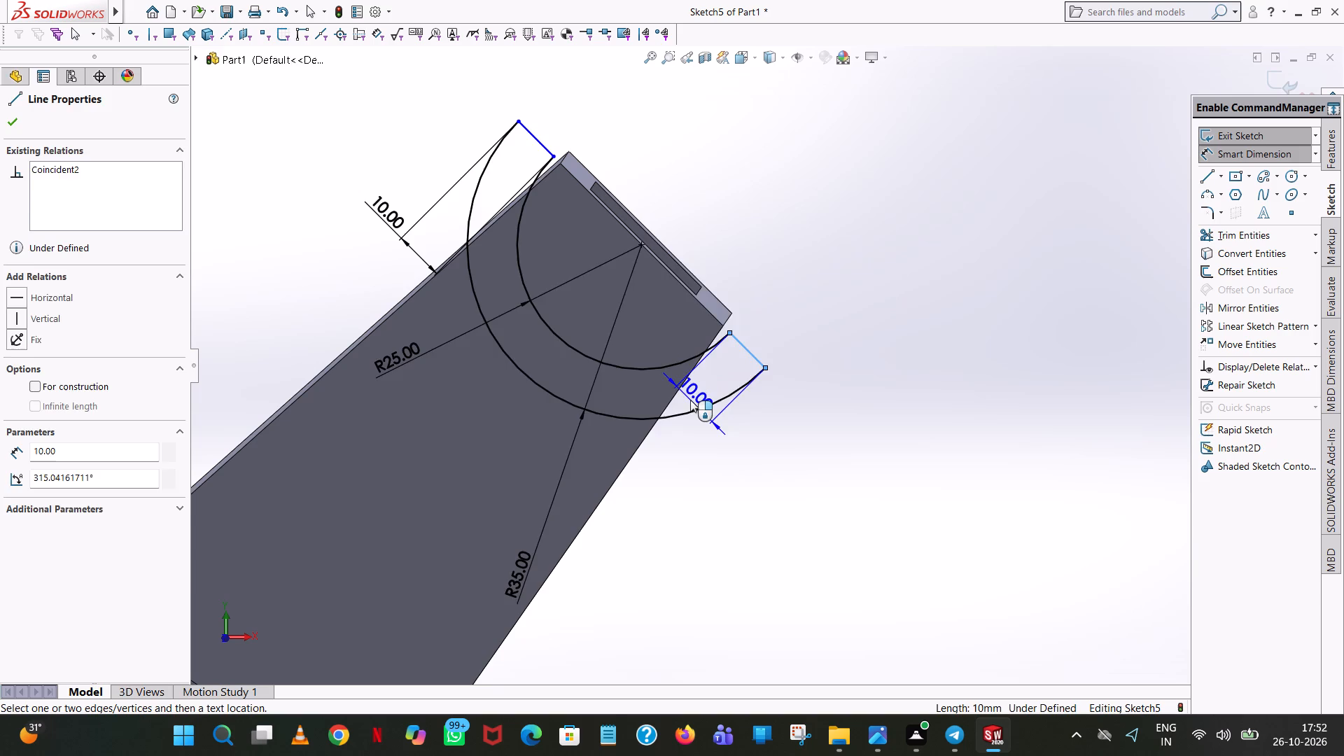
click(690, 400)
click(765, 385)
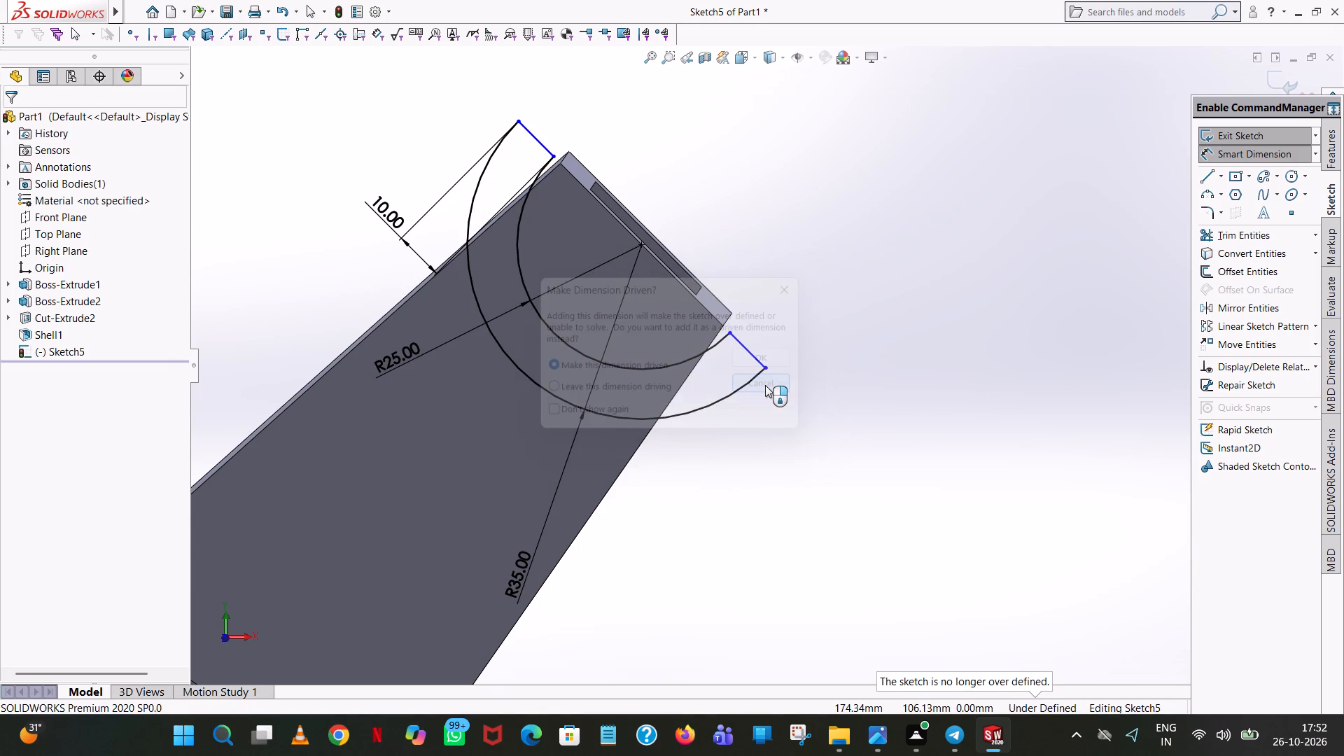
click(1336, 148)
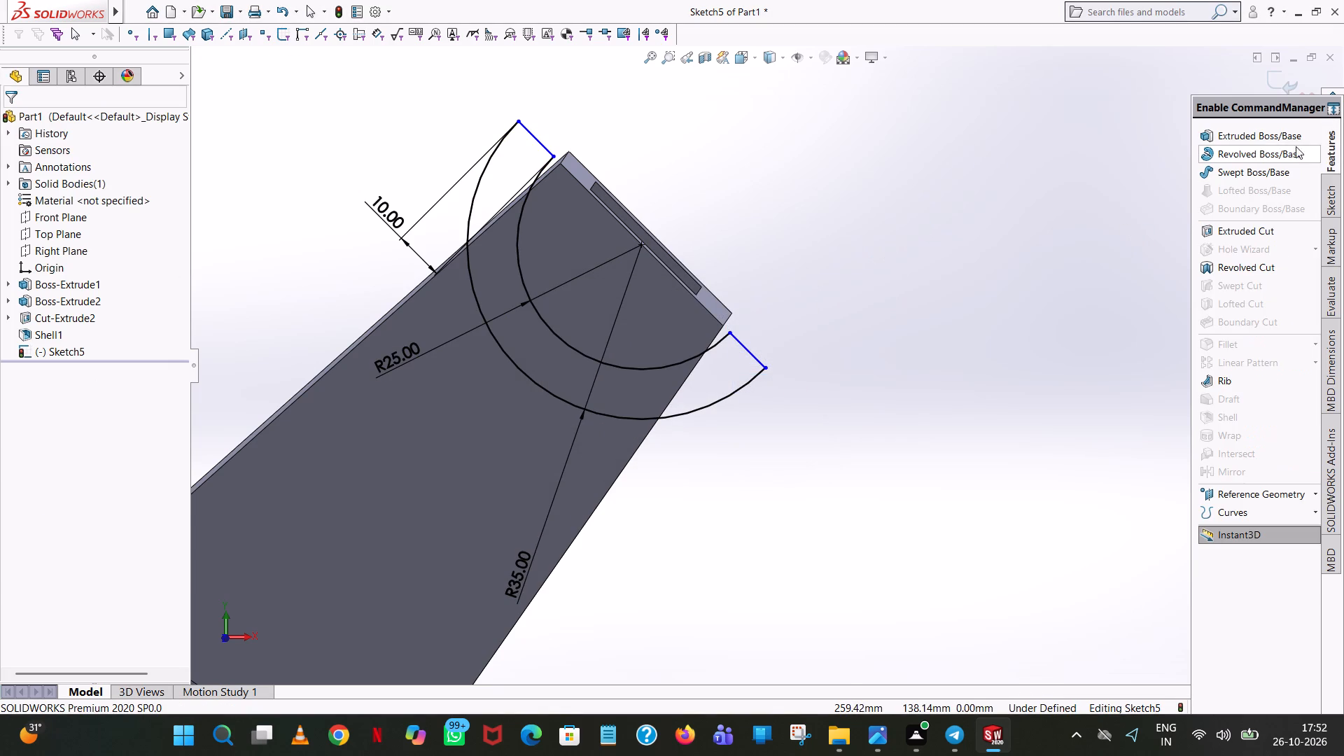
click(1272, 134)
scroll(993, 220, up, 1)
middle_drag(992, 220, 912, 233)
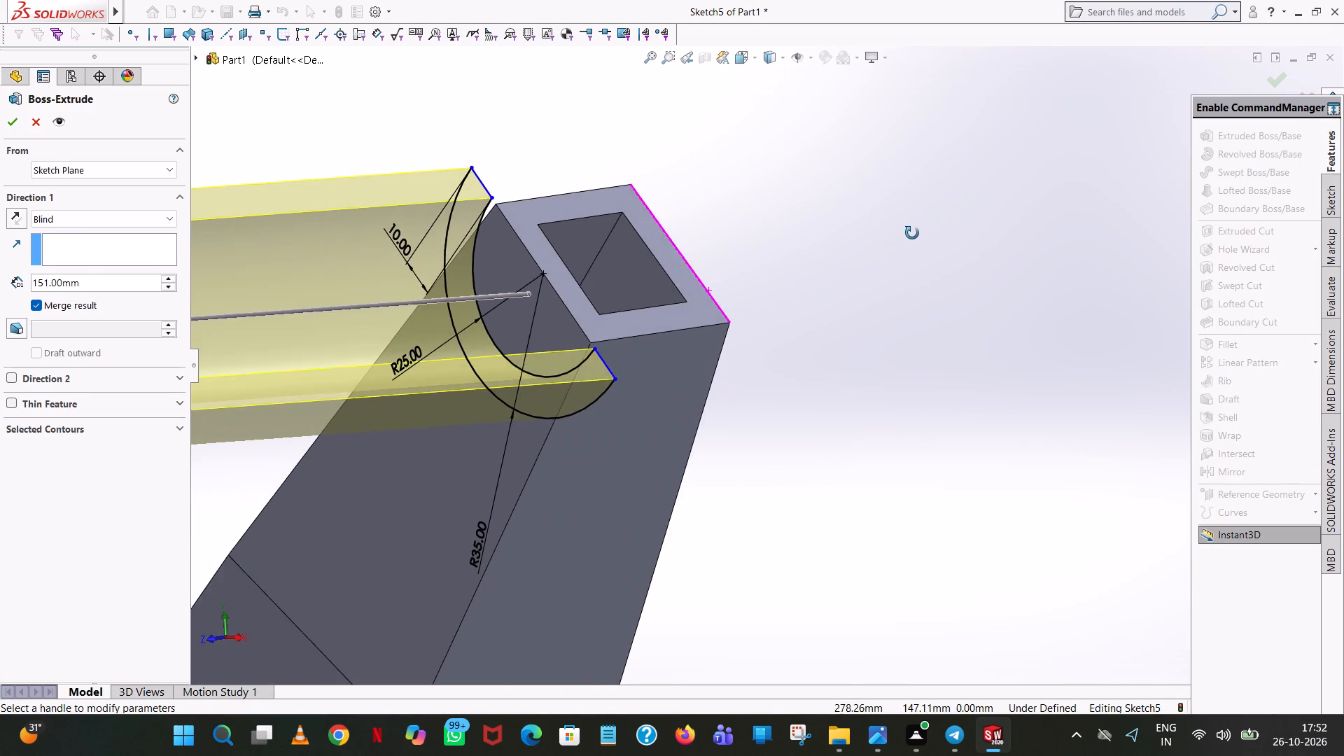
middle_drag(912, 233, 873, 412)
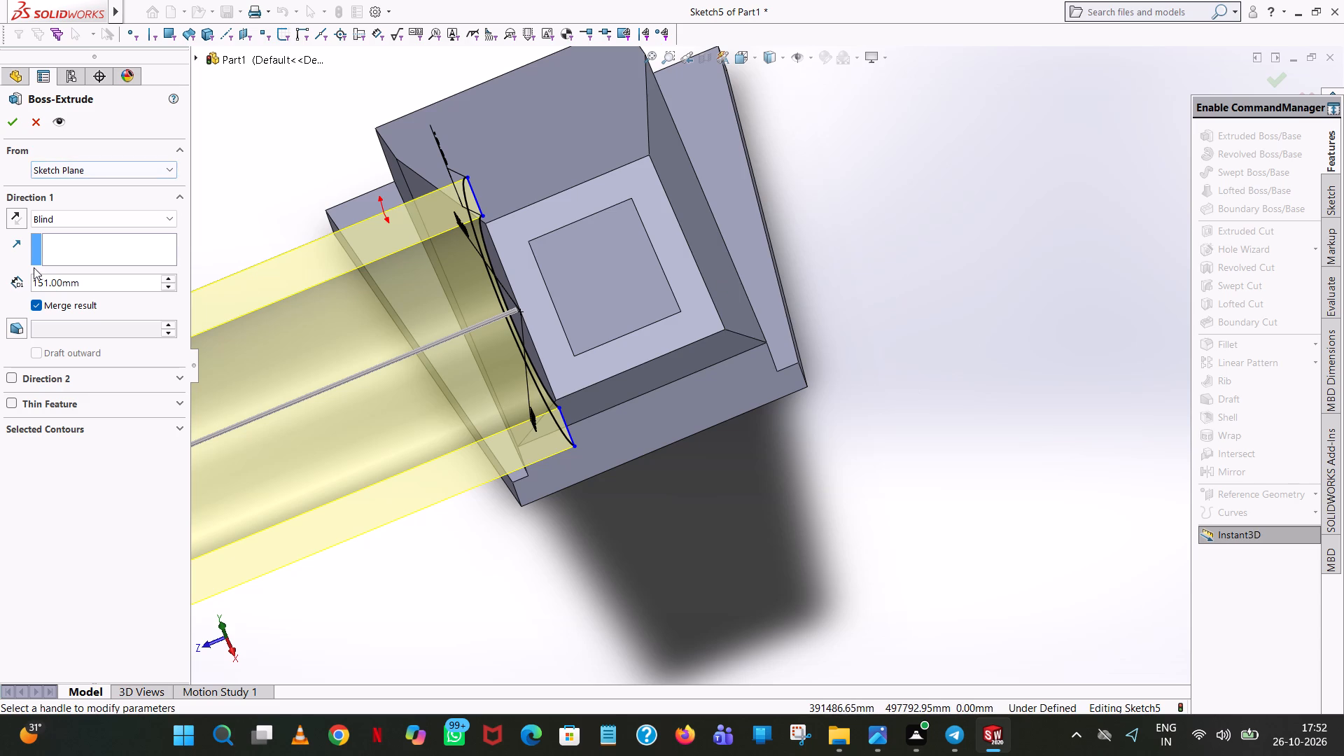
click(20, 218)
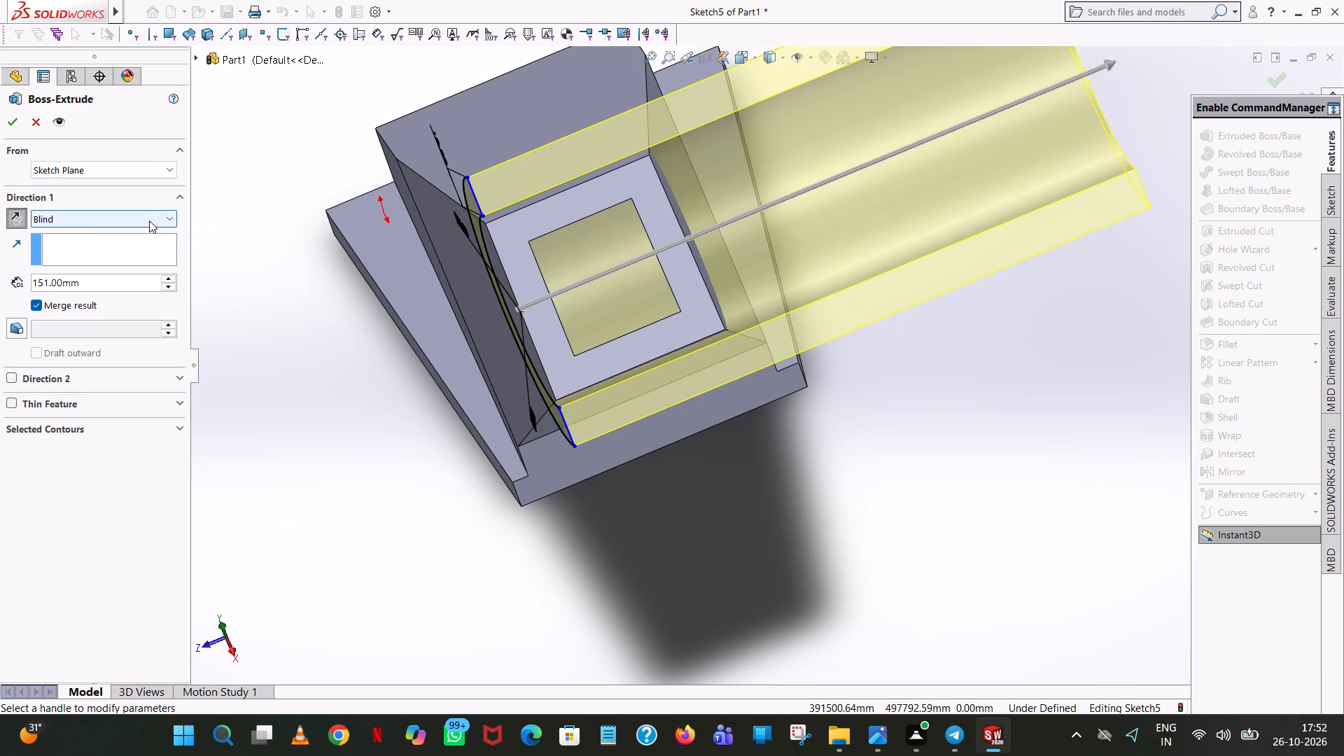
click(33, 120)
Examine where the half-ring sketch lies relative to the arm and the Front Plane.
middle_drag(513, 428, 533, 353)
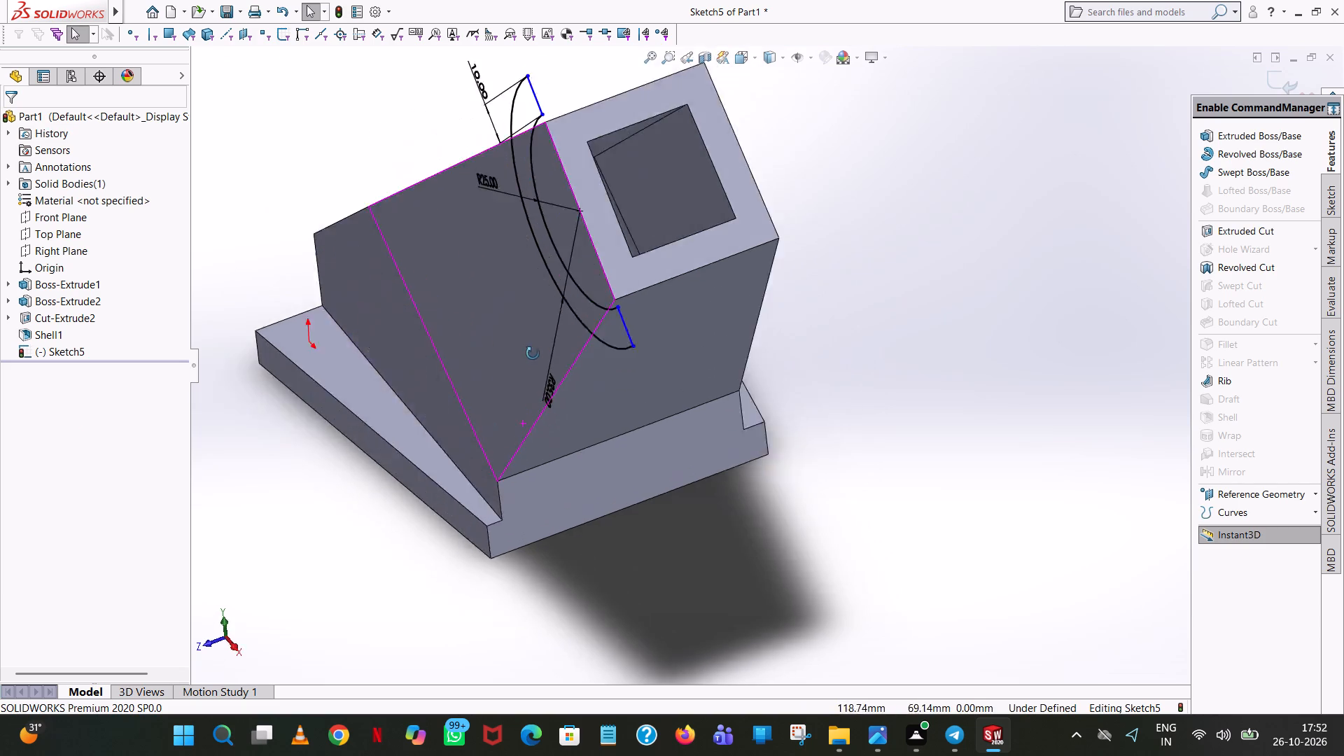
middle_drag(533, 353, 682, 580)
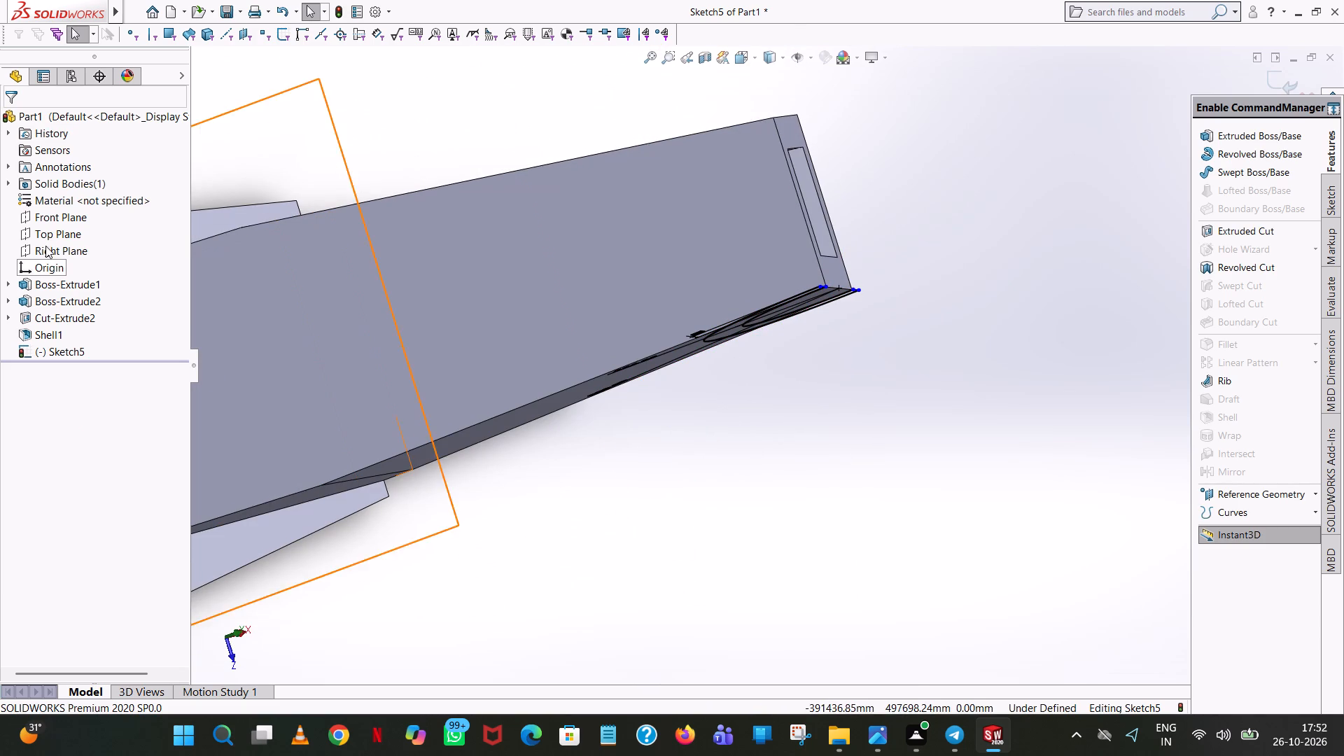
click(52, 209)
scroll(457, 278, up, 5)
scroll(463, 278, down, 1)
middle_drag(638, 426, 622, 386)
scroll(638, 426, up, 1)
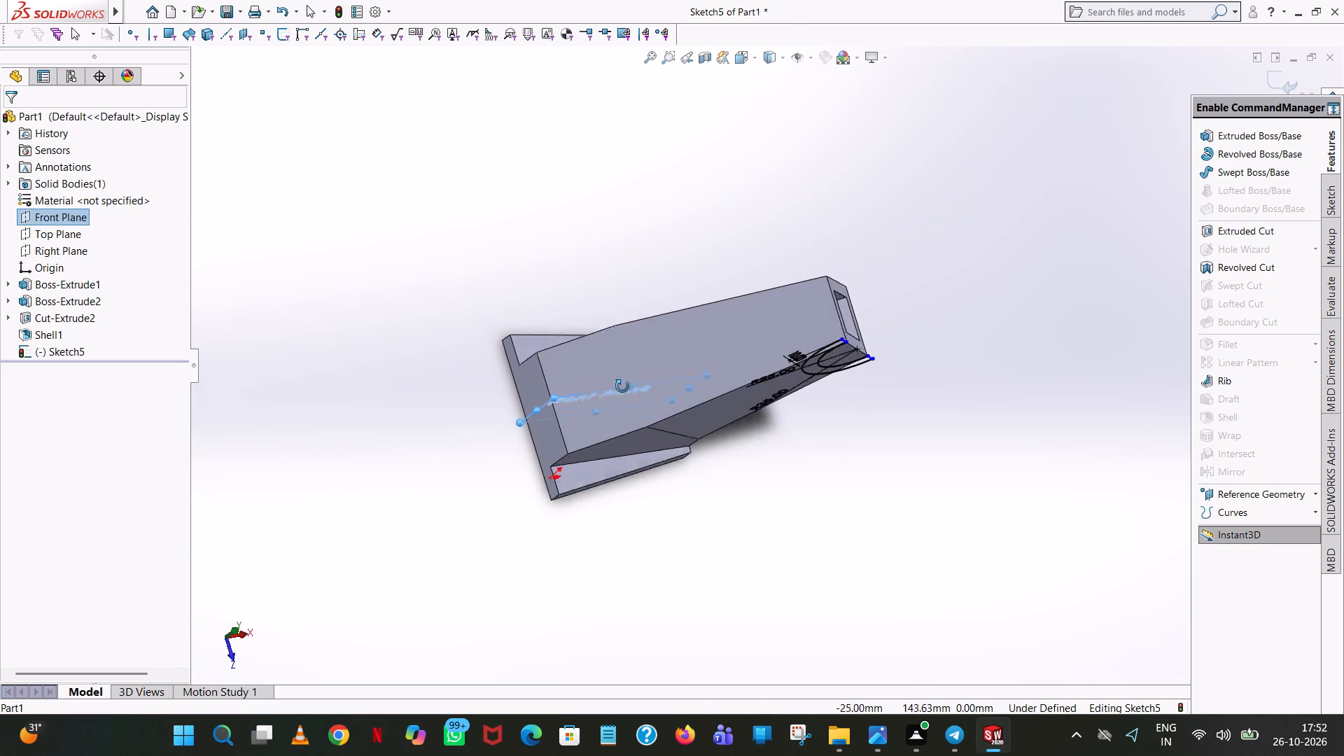
middle_drag(622, 386, 567, 195)
scroll(571, 197, up, 1)
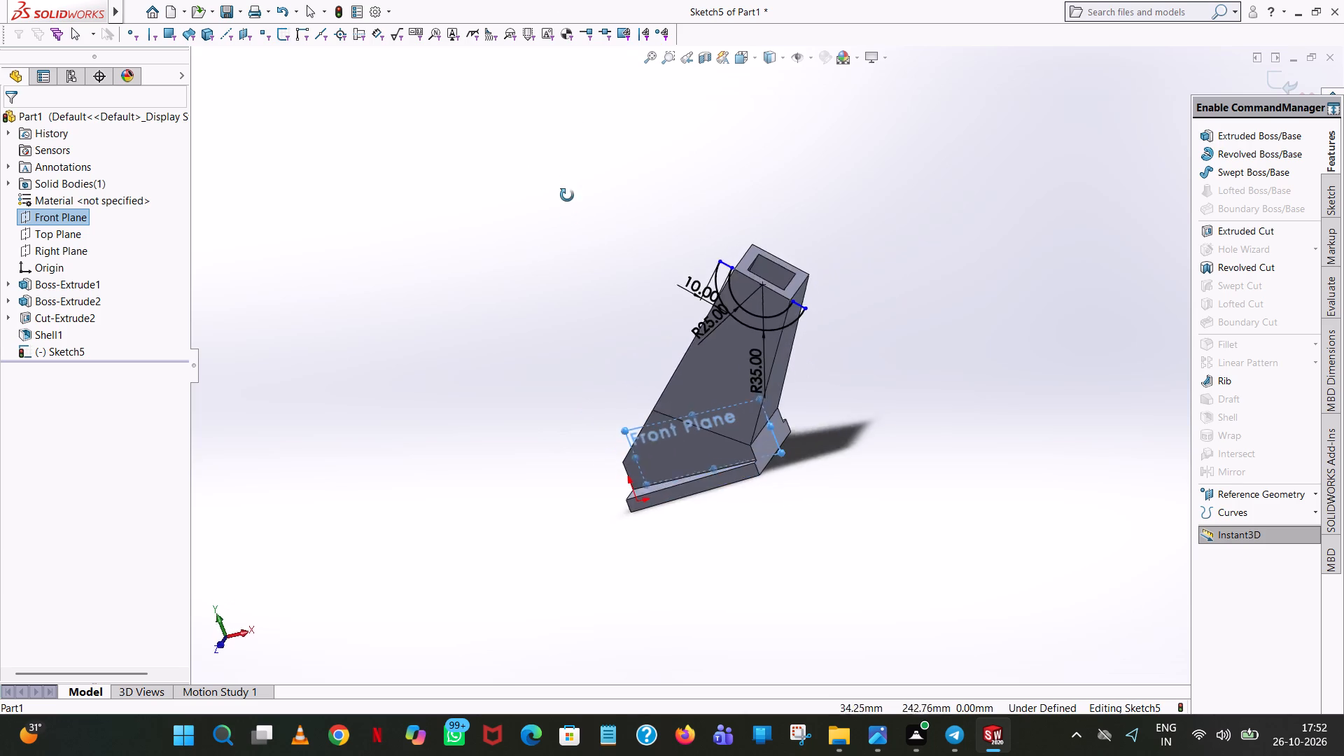
middle_drag(567, 195, 565, 255)
Trim away both arcs and both end lines of the half-ring profile, leaving the sketch empty.
click(1343, 207)
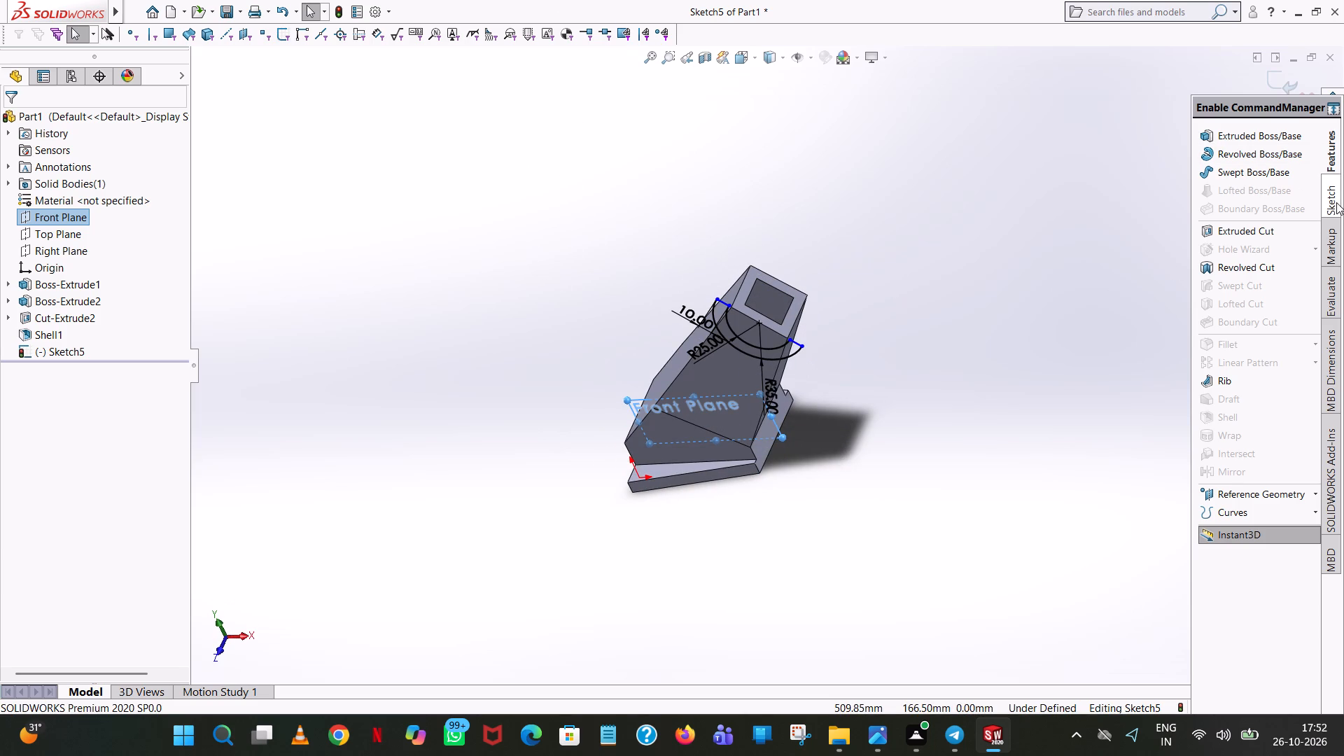
click(1336, 202)
click(1231, 238)
click(733, 346)
double_click(736, 336)
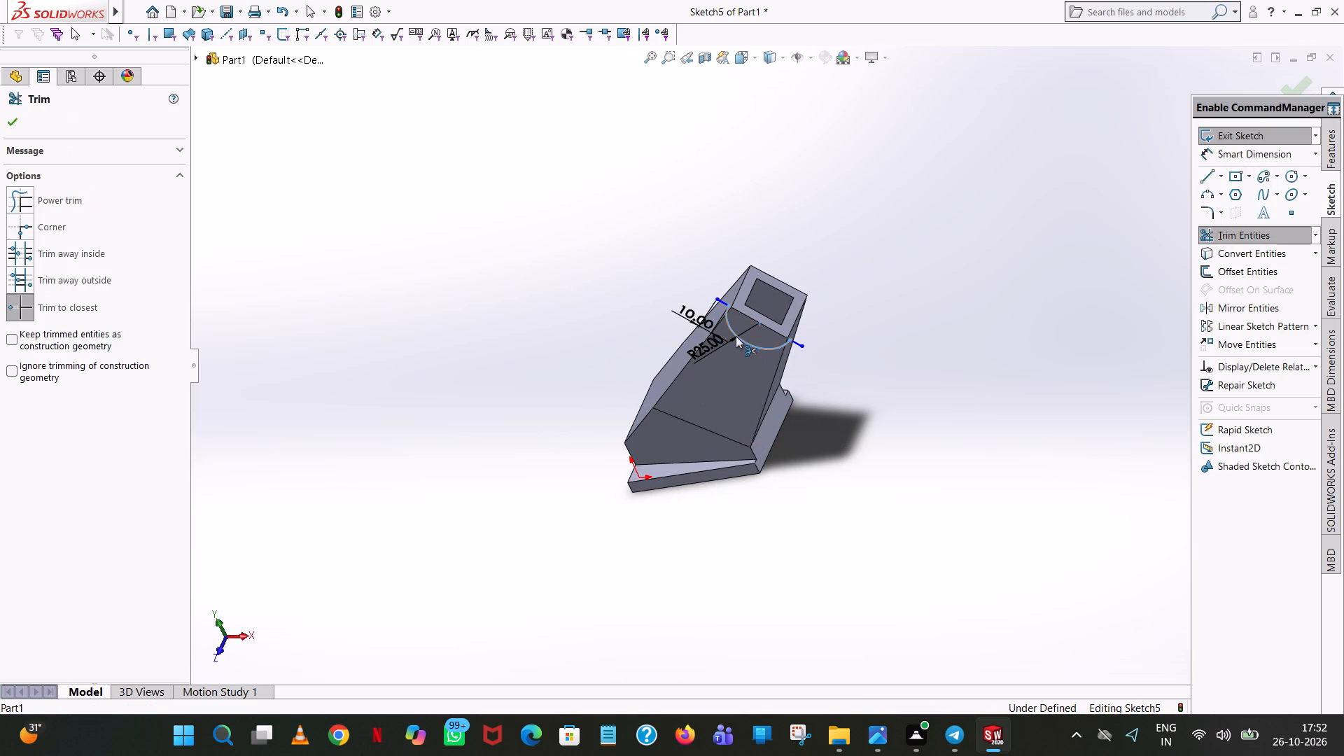
click(730, 316)
click(707, 297)
click(715, 303)
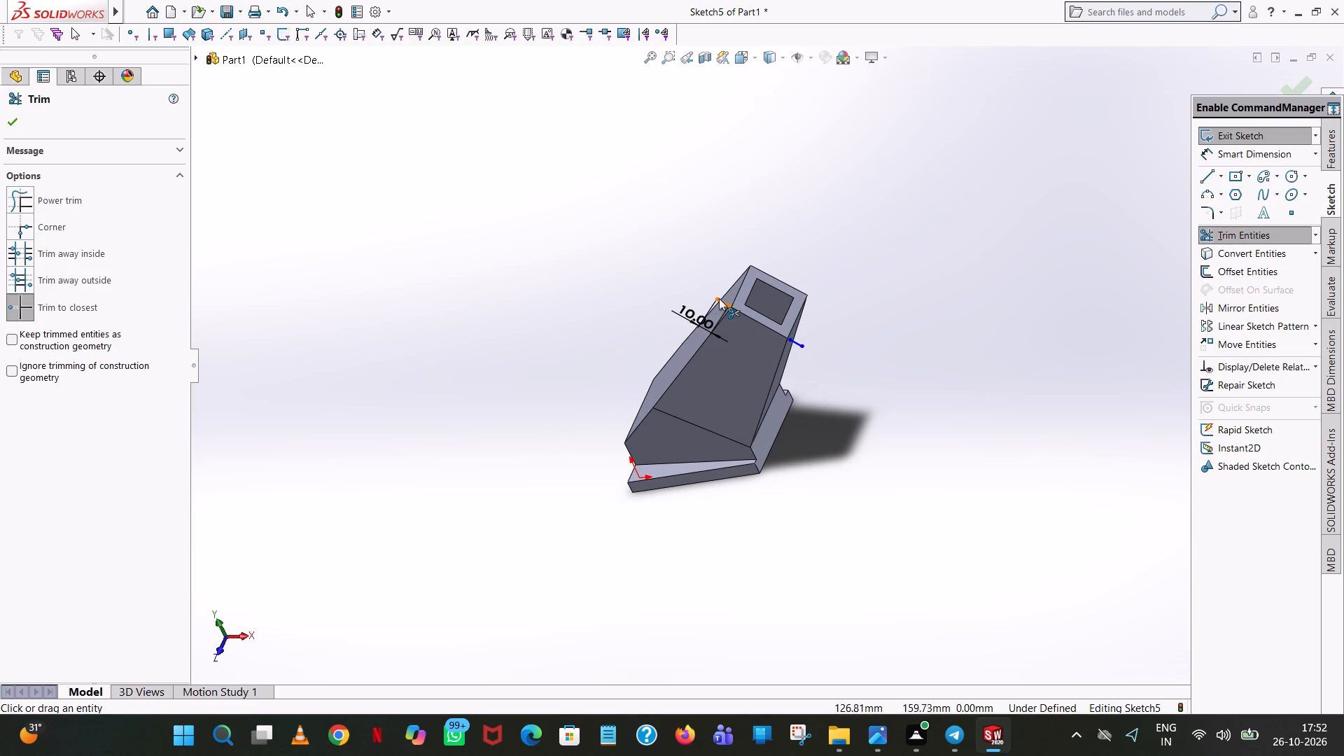
click(719, 298)
click(800, 341)
click(794, 343)
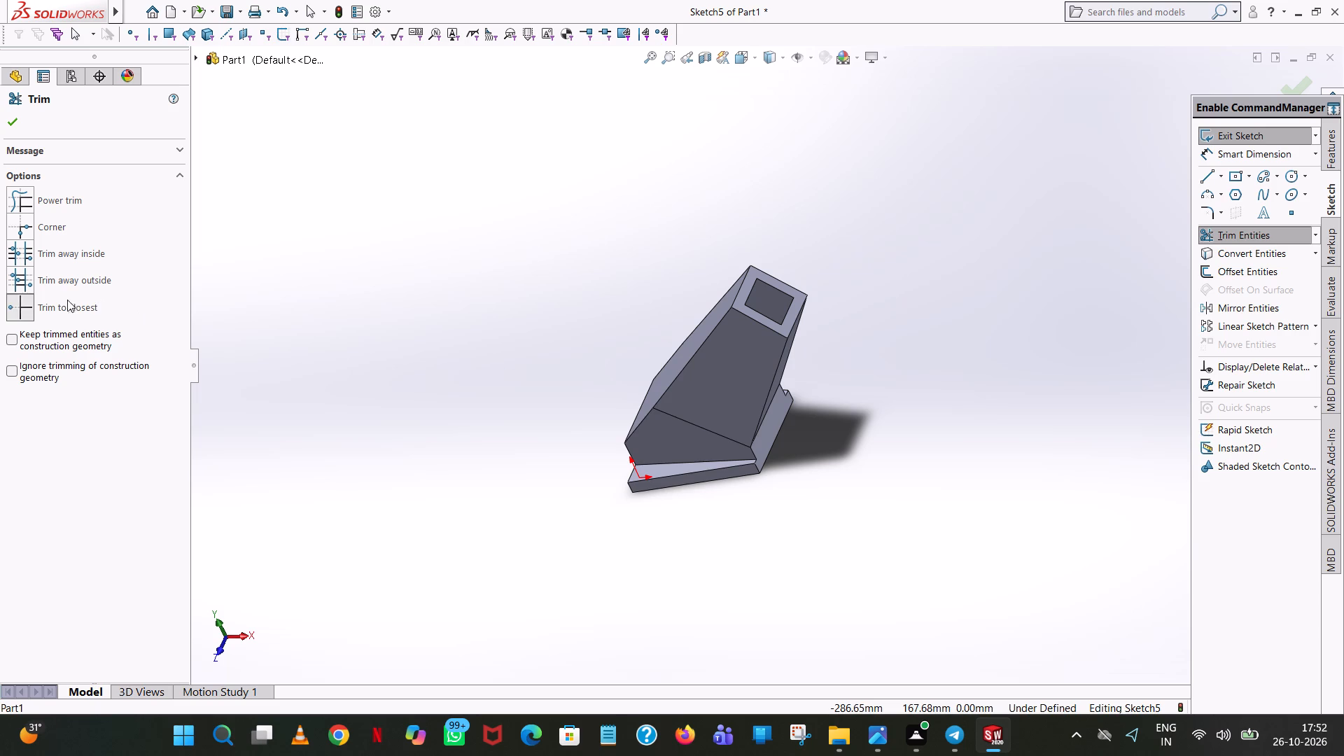
click(9, 114)
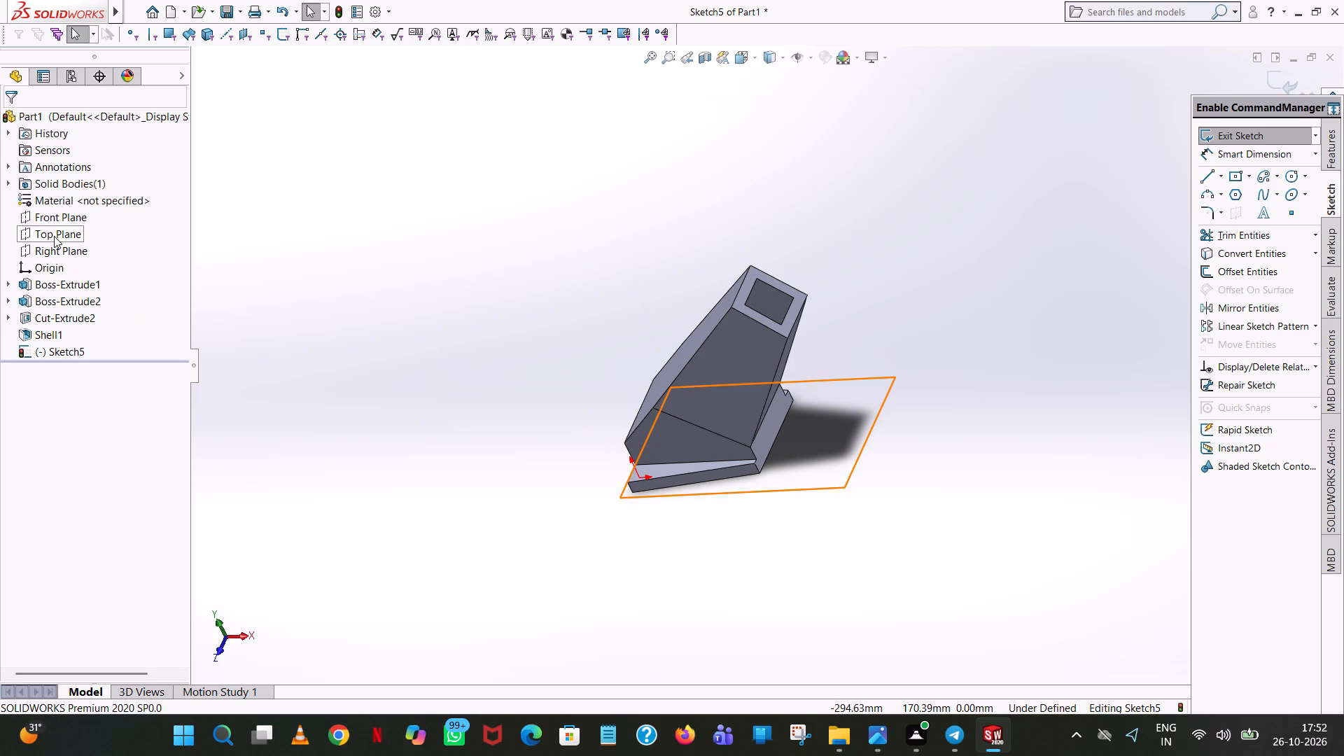
Exit the emptied half-ring sketch on the arm's flank.
middle_drag(320, 346, 471, 311)
scroll(356, 357, up, 1)
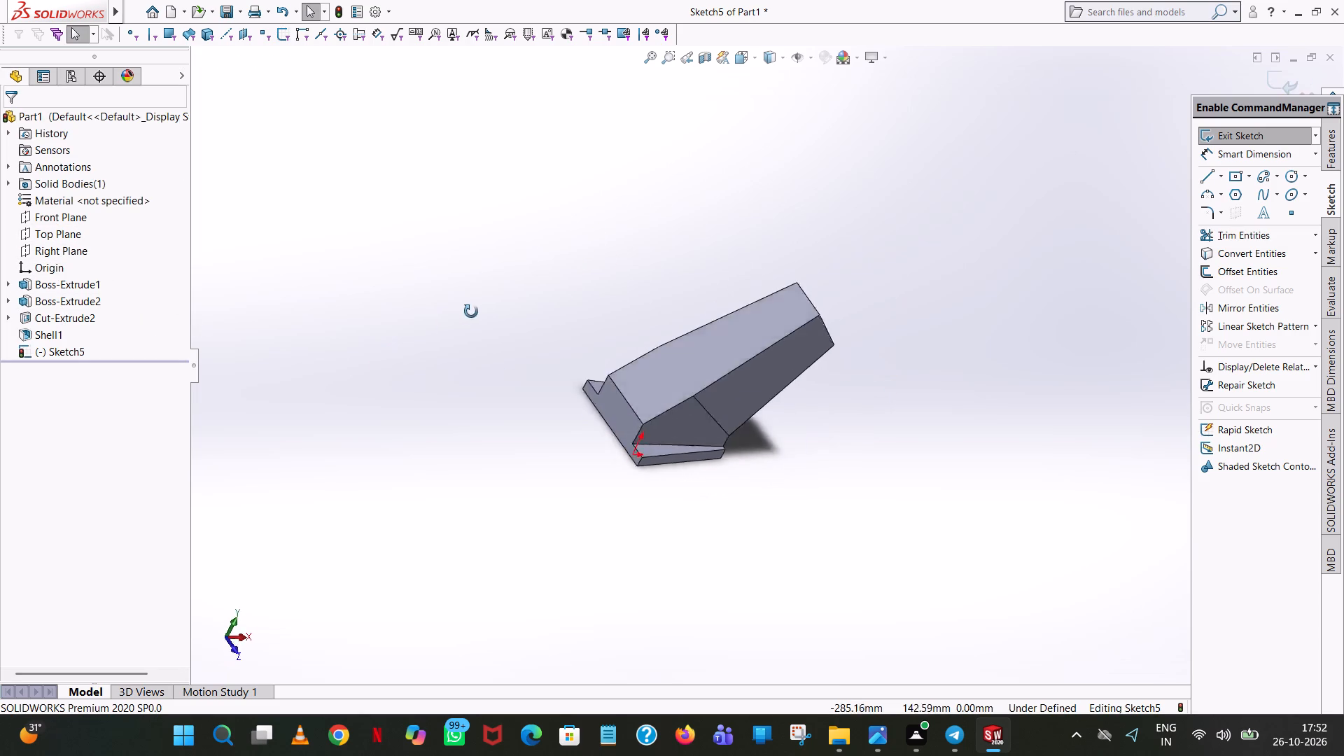
middle_drag(471, 311, 465, 363)
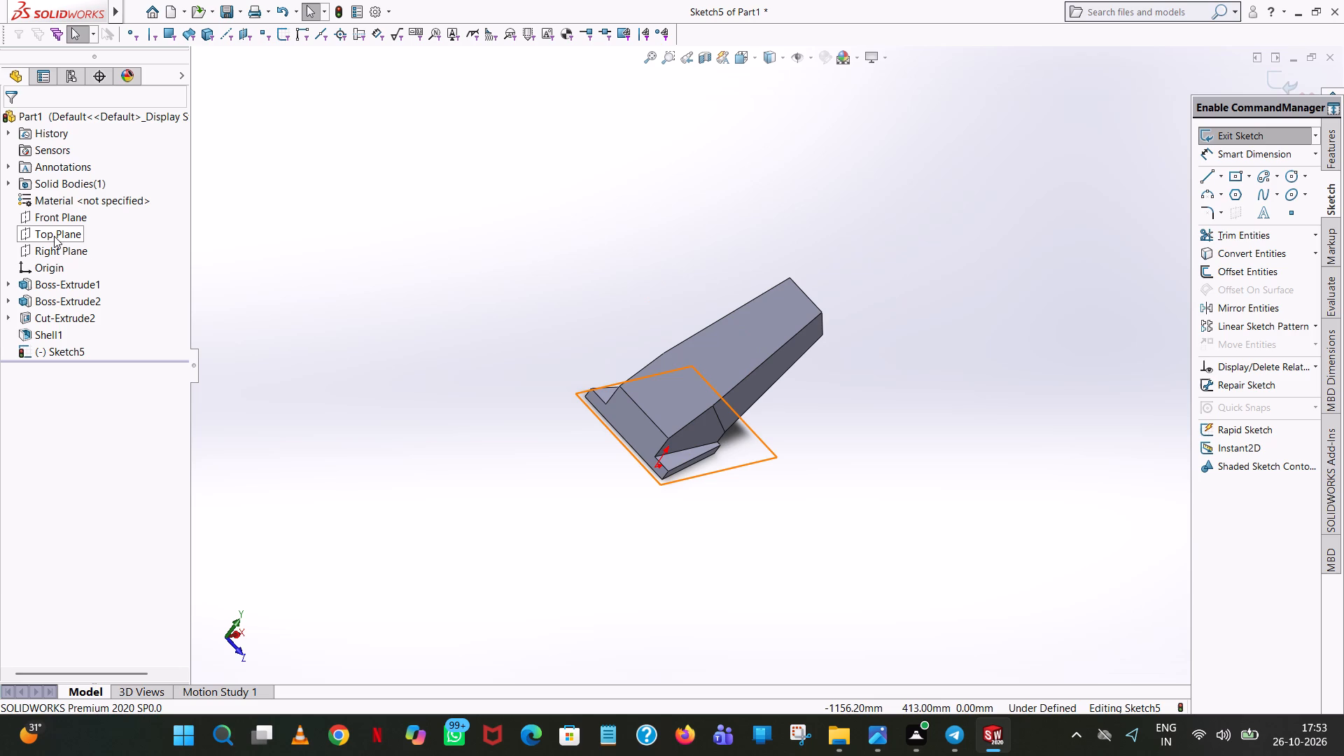
click(57, 223)
middle_drag(357, 323, 352, 321)
scroll(357, 323, up, 1)
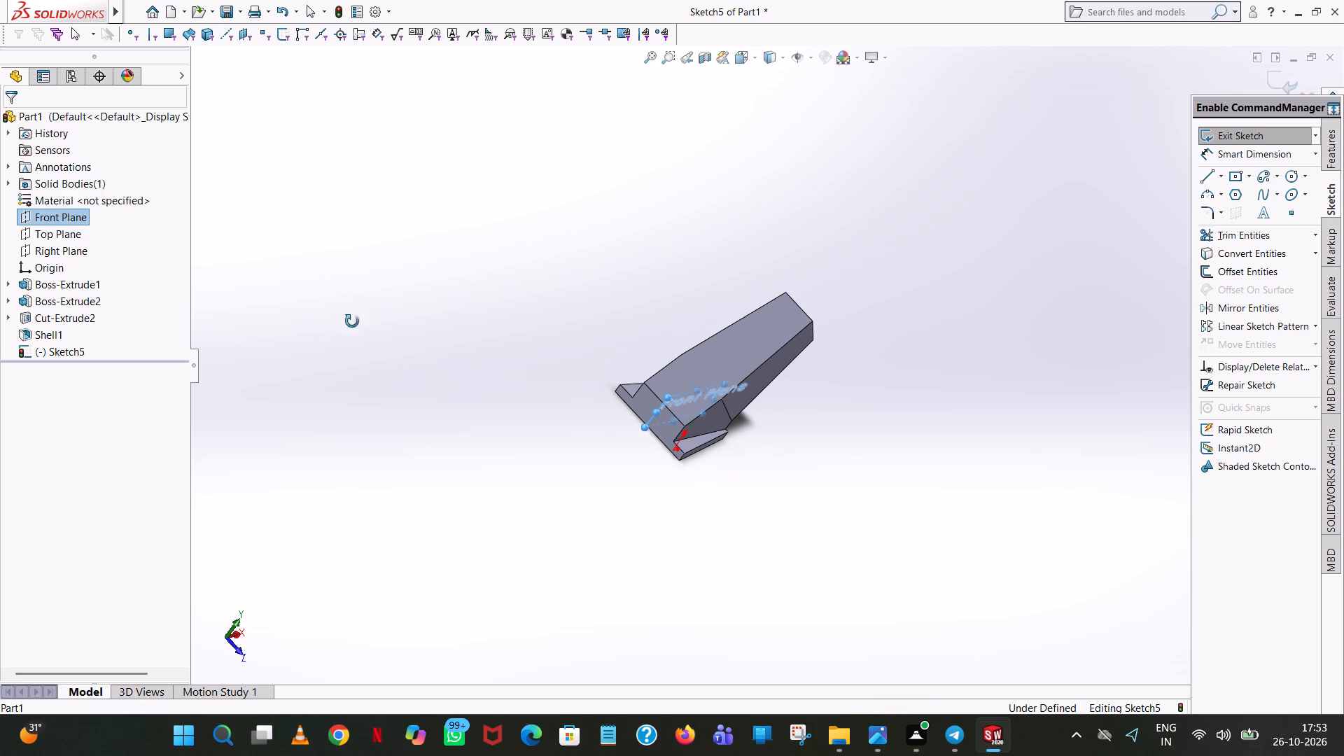
middle_drag(352, 321, 311, 225)
click(66, 218)
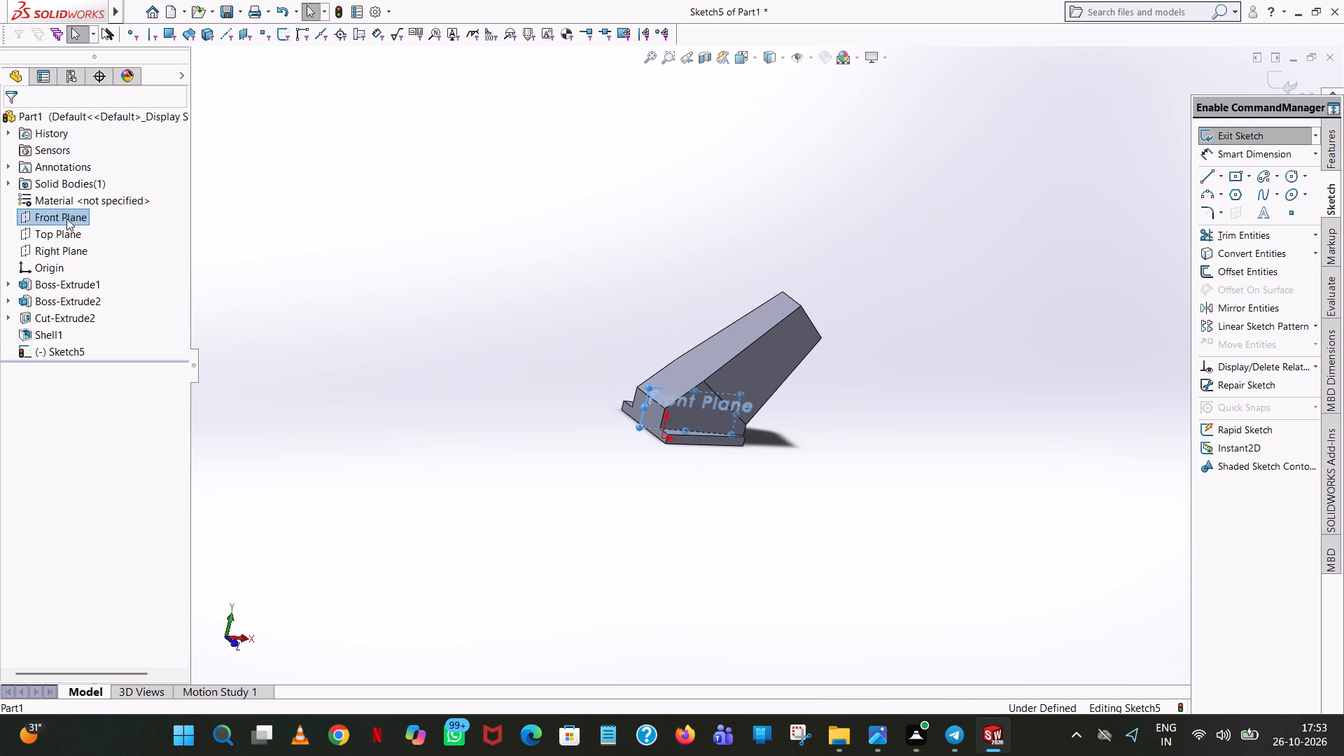
click(218, 220)
click(74, 214)
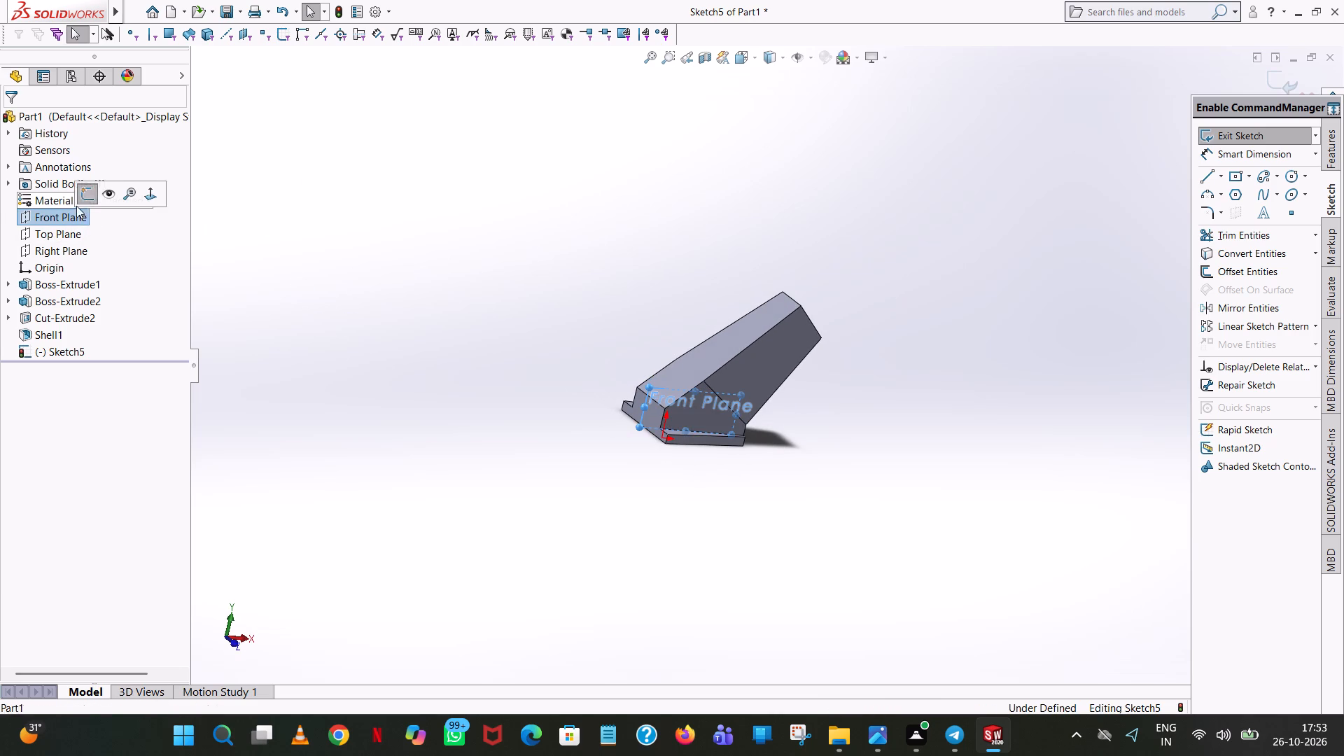
click(85, 194)
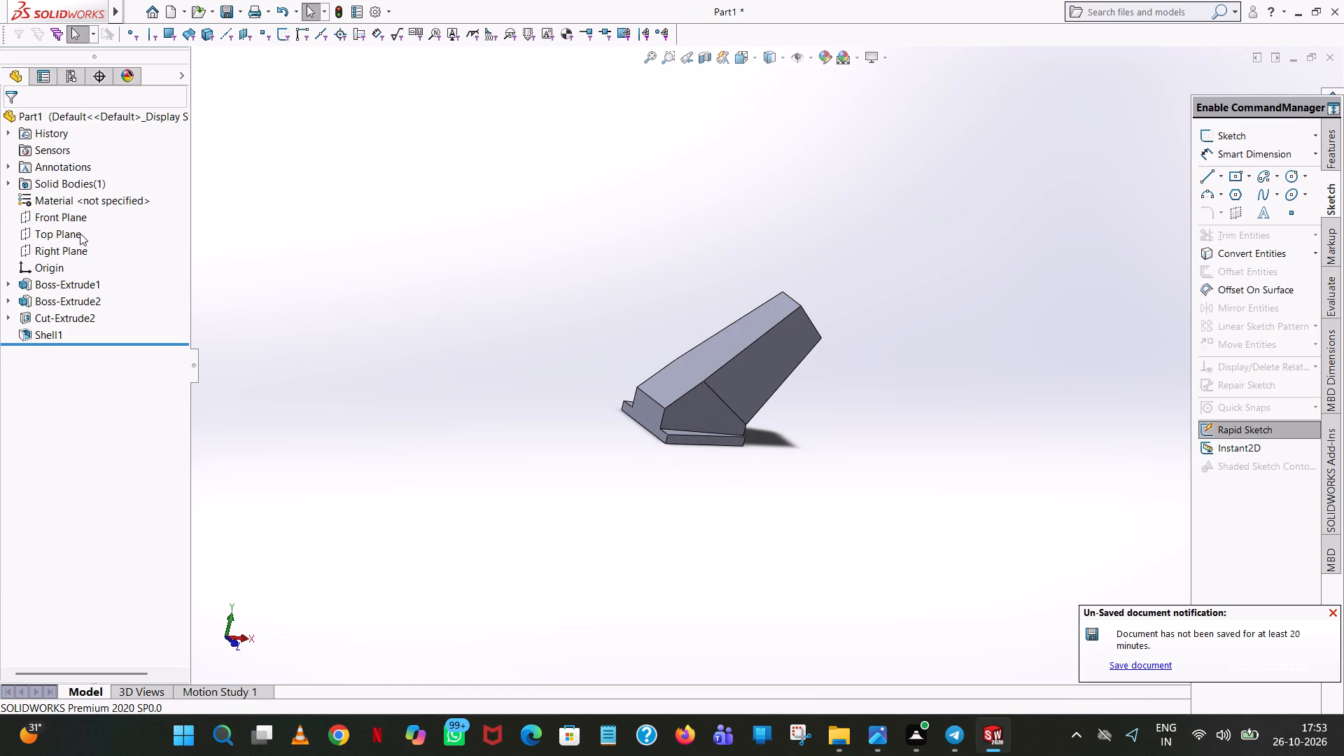
Start a new sketch on the Front Plane and set the view orientation to Front.
click(71, 217)
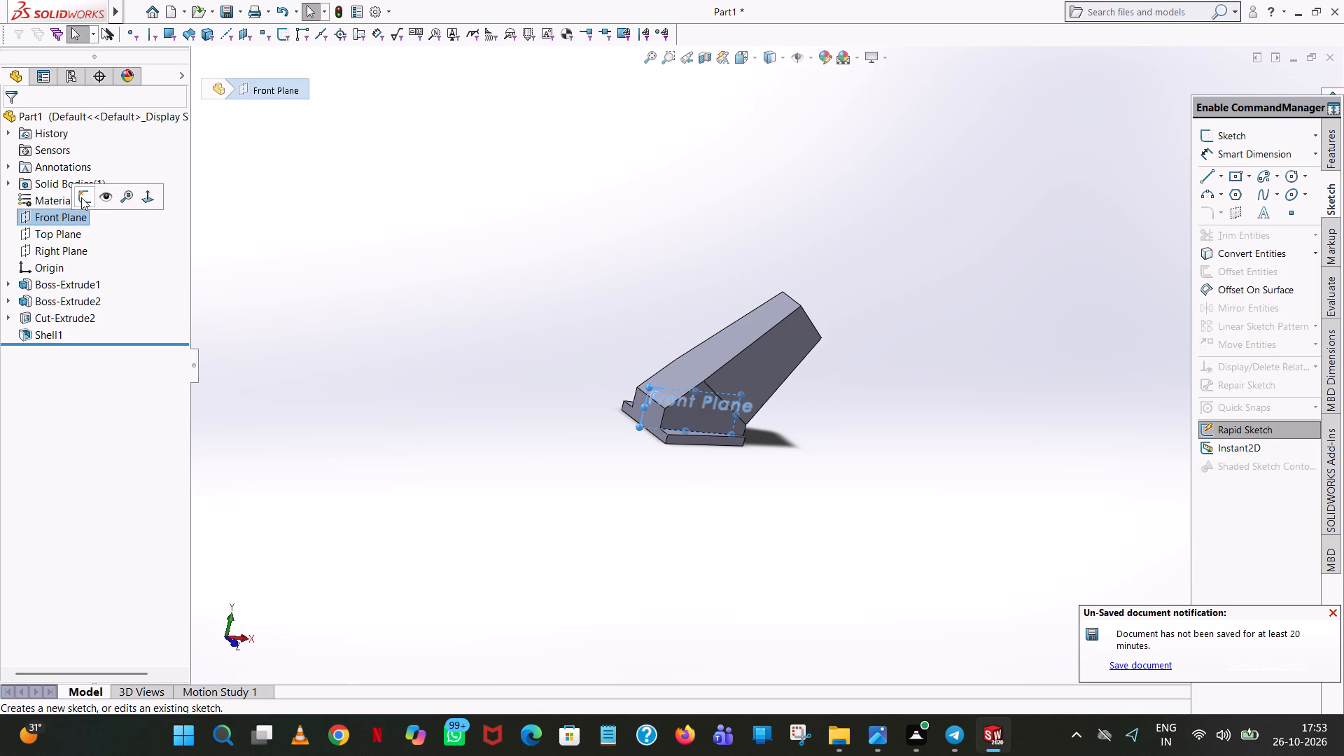
click(82, 196)
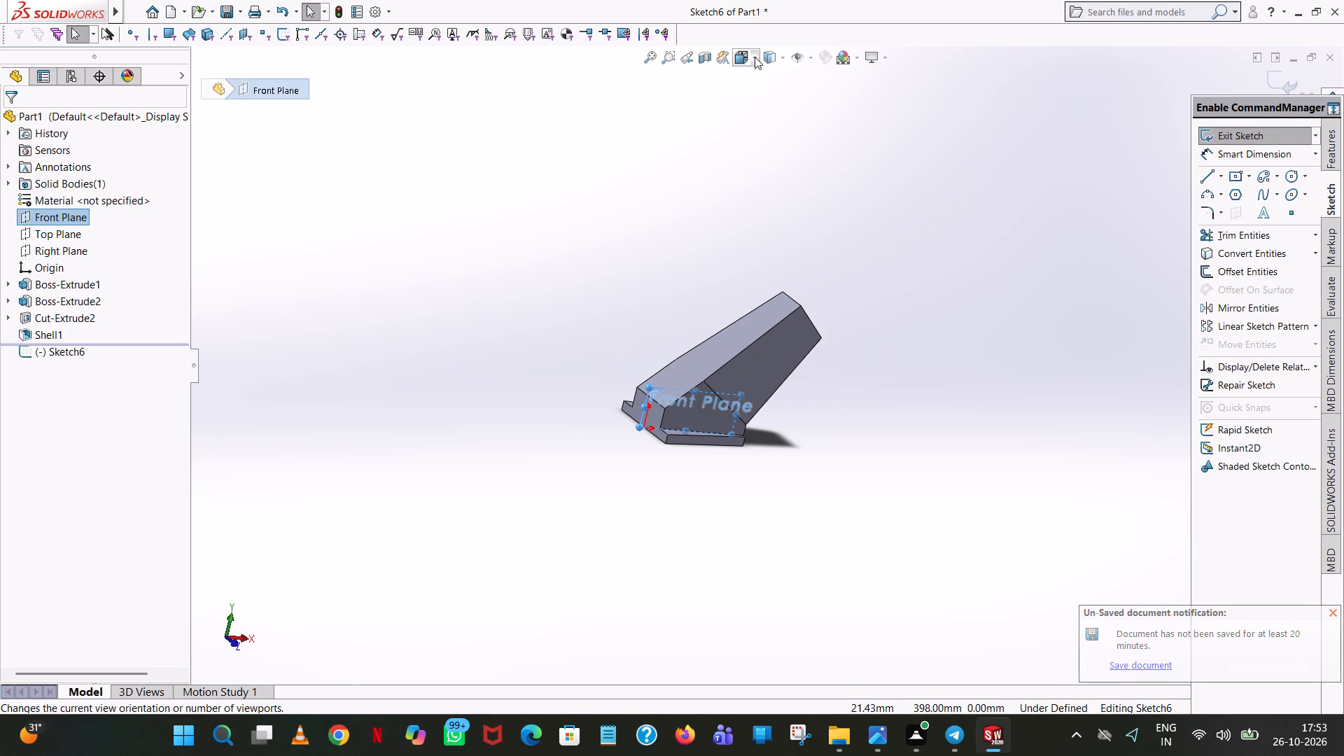
click(755, 56)
click(820, 133)
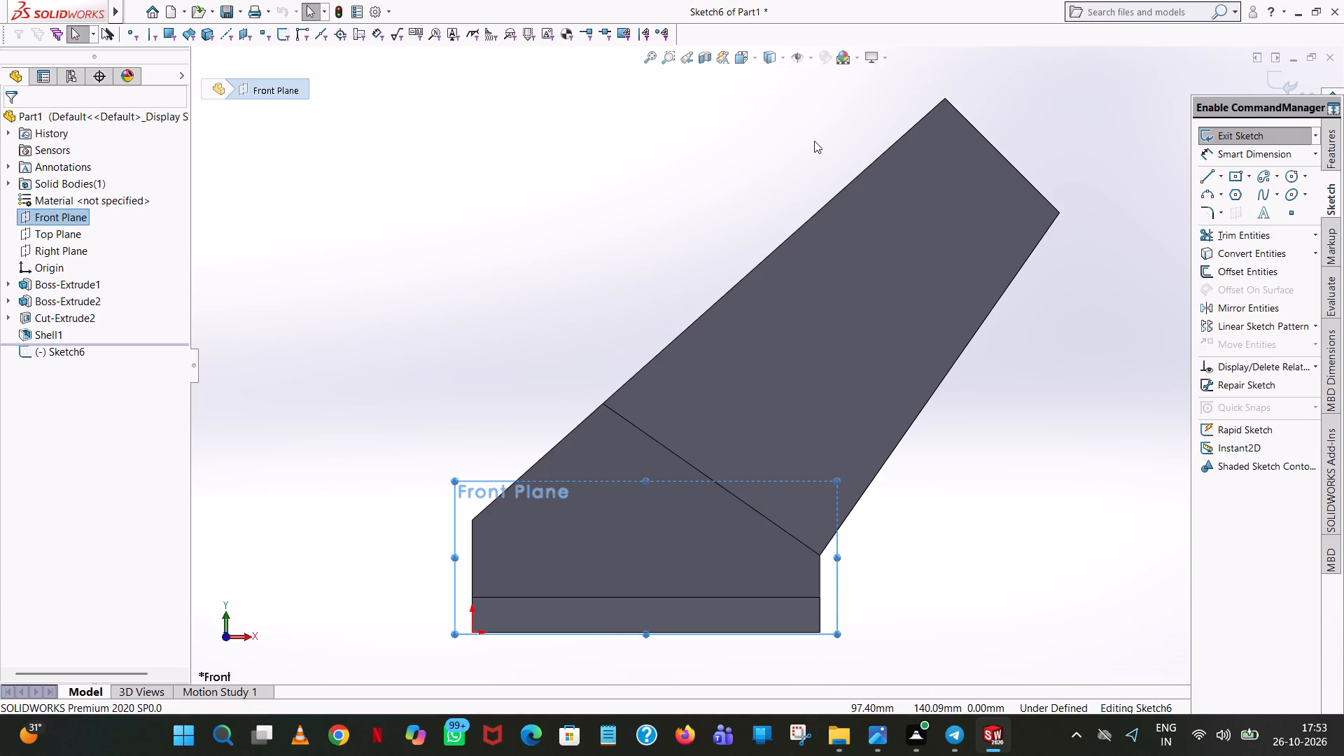
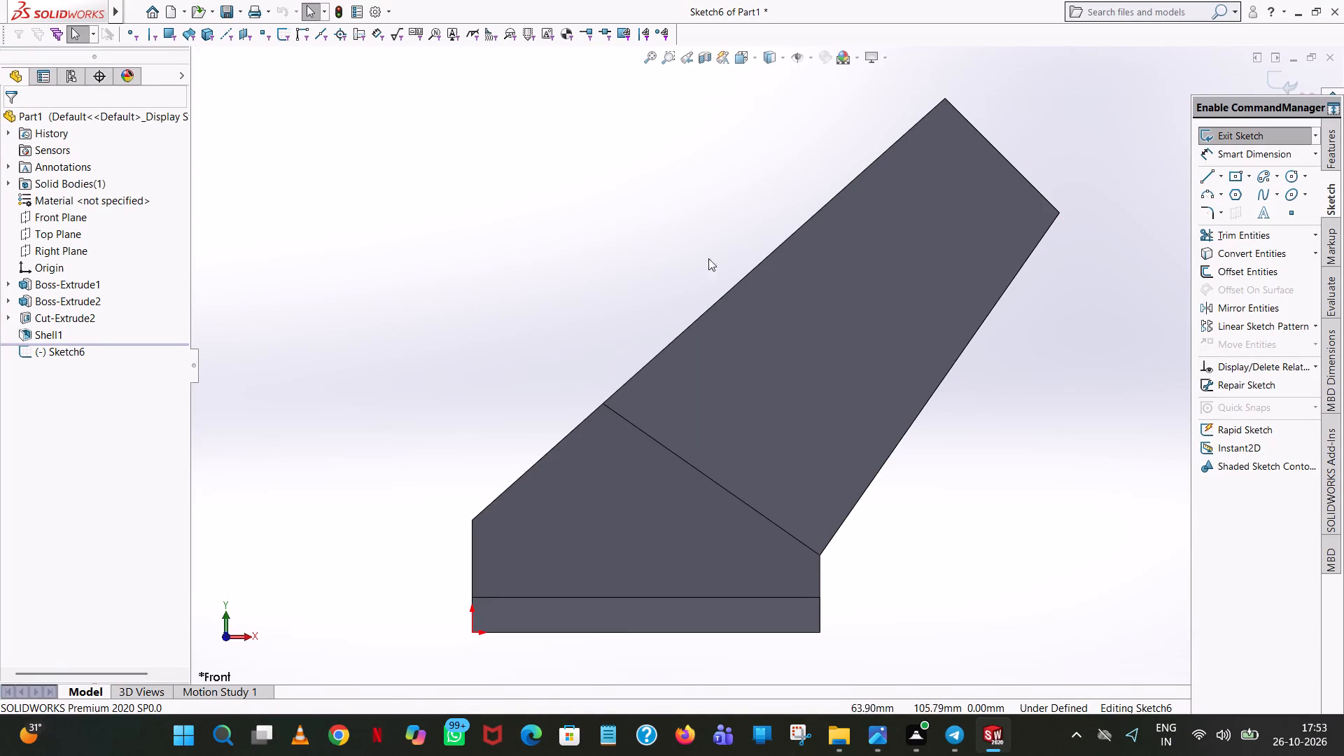
Sketch two concentric circles of radius 35 mm and 25 mm centred on the midpoint of the arm's end edge.
click(1287, 174)
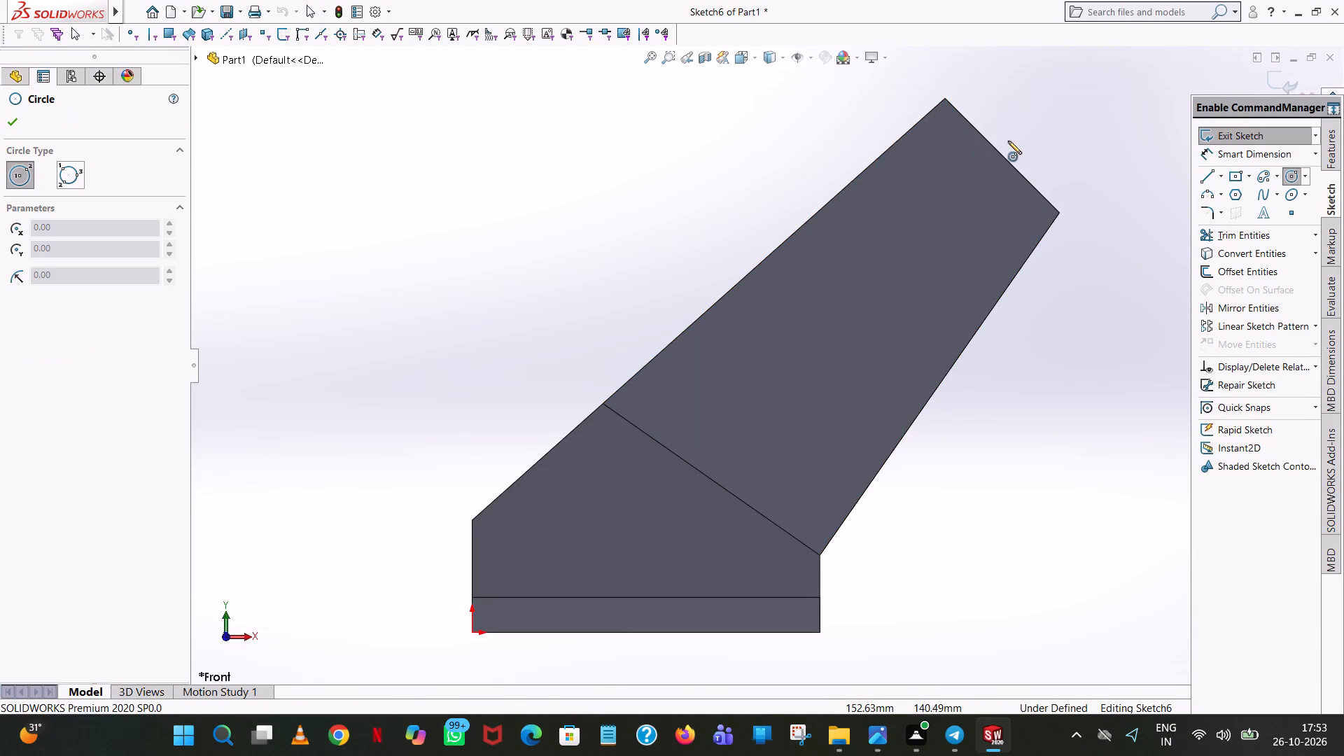
click(1003, 155)
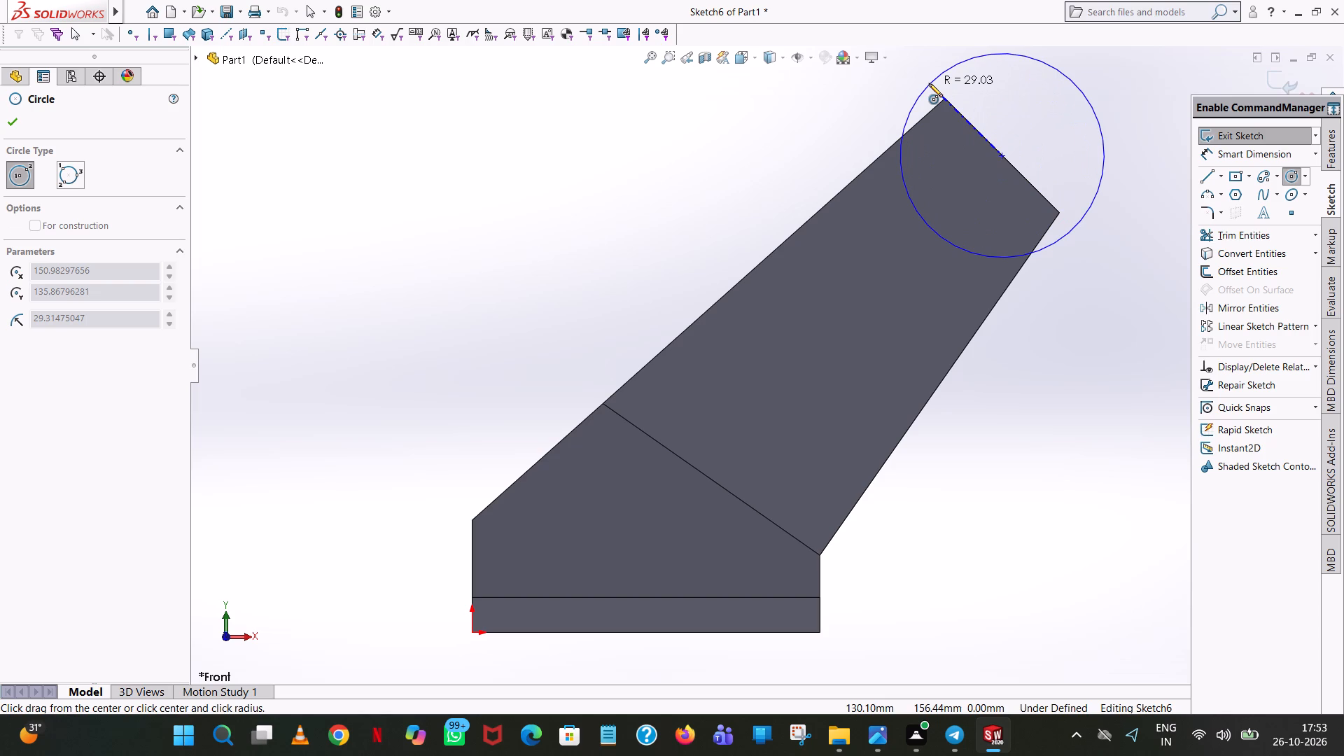
click(929, 83)
text(35)
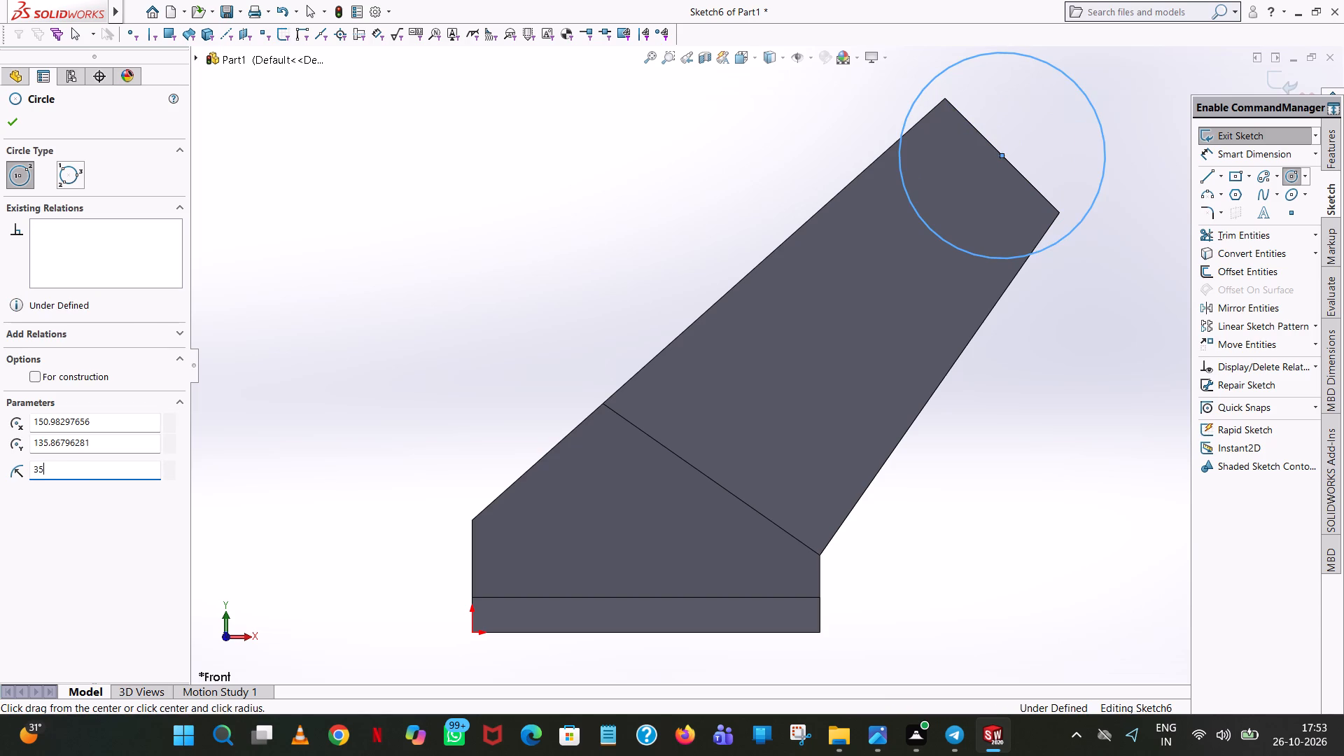
key(Return)
middle_drag(723, 159, 787, 318)
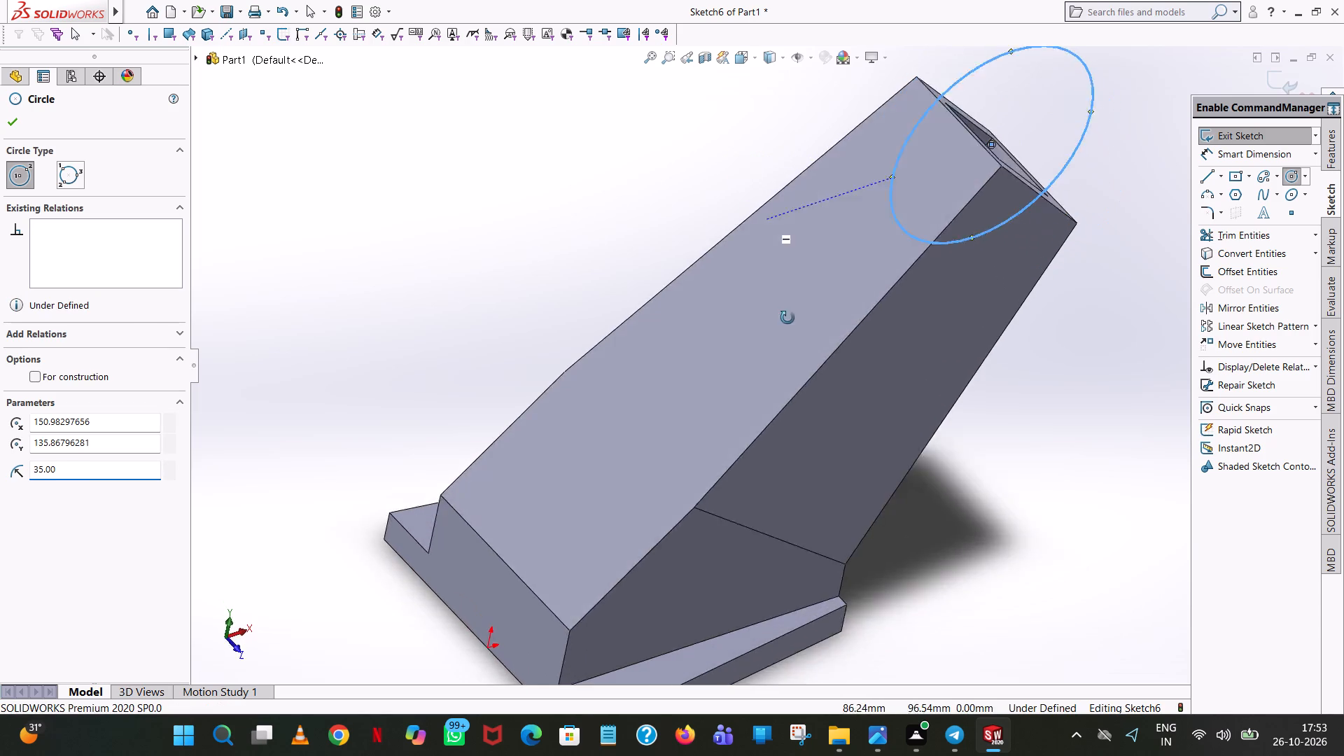
middle_drag(787, 318, 732, 222)
click(754, 53)
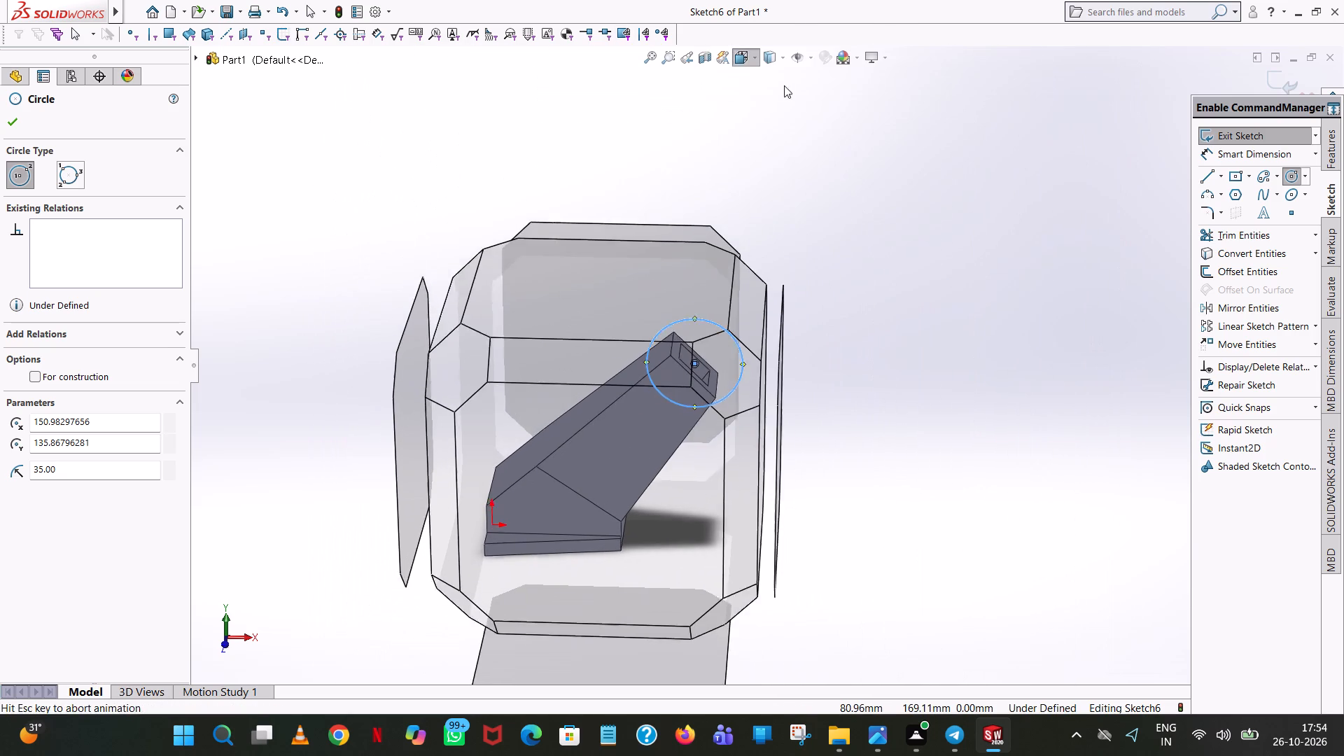
click(822, 127)
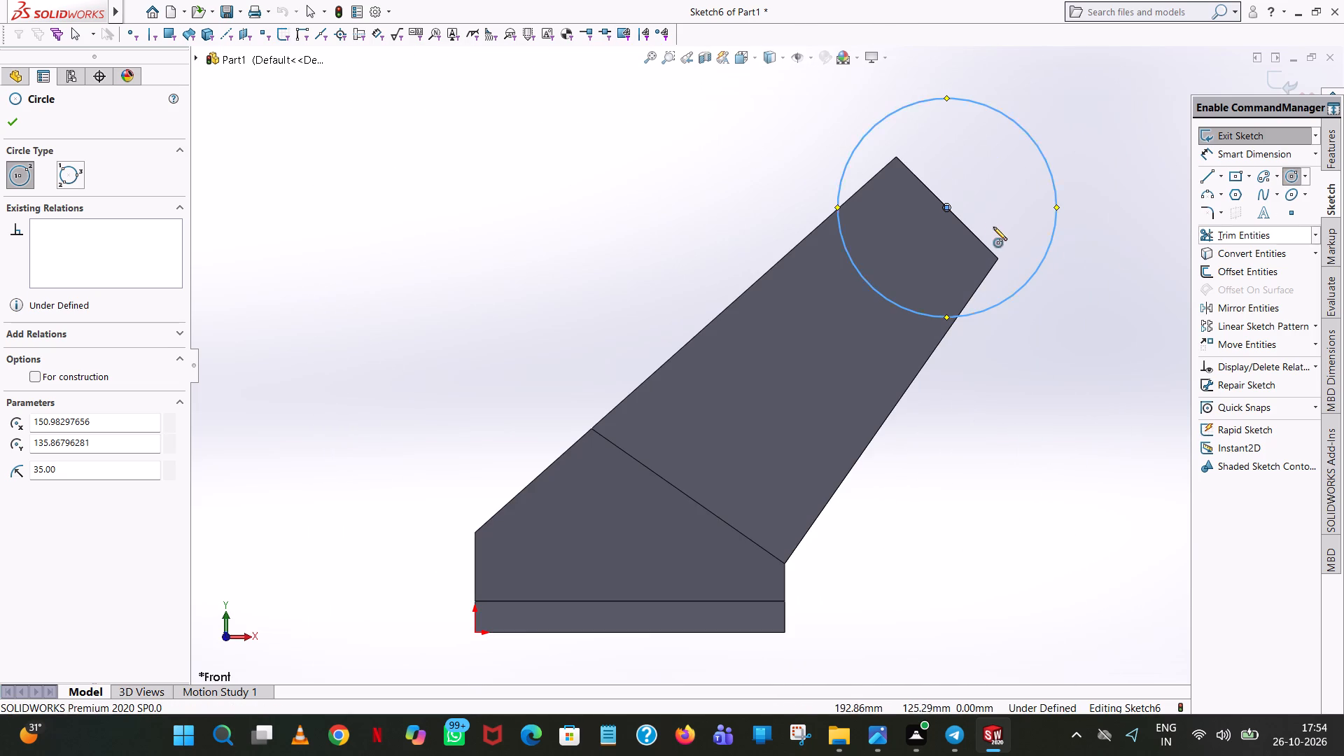
click(946, 206)
click(961, 142)
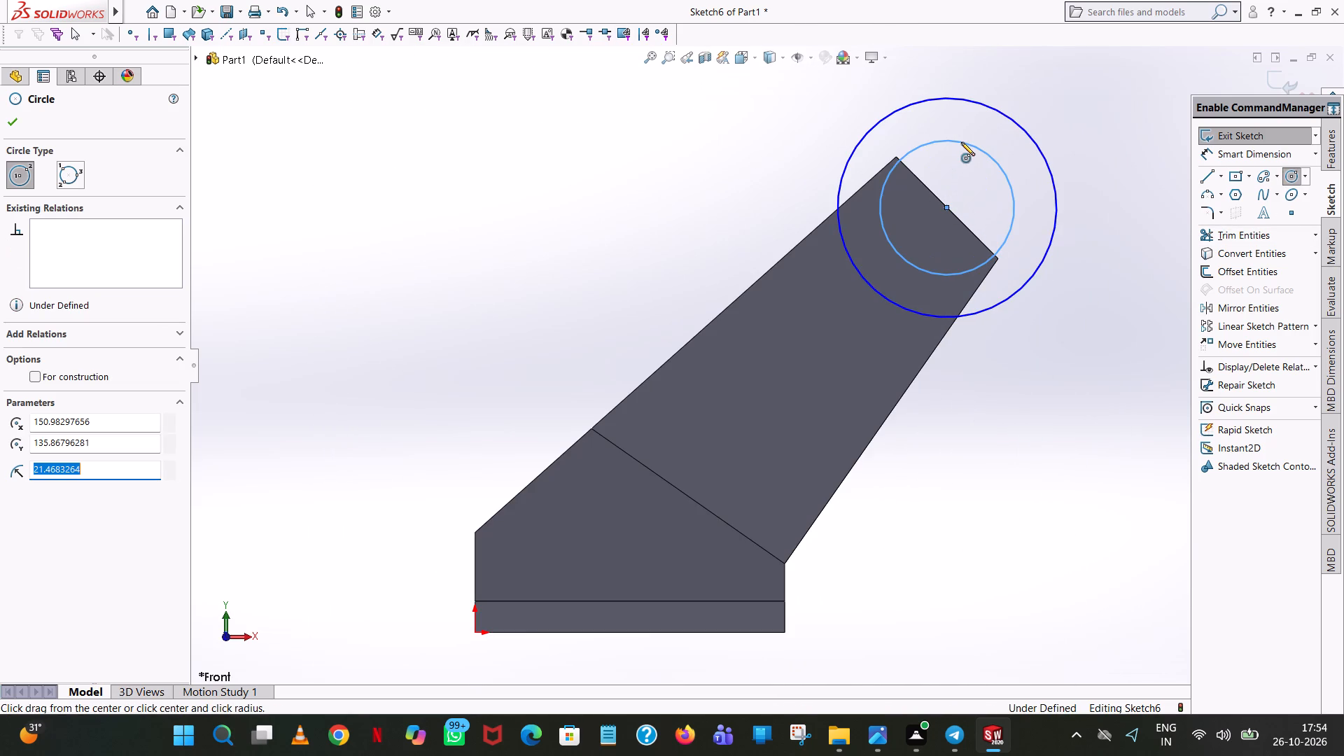
text(25)
key(Return)
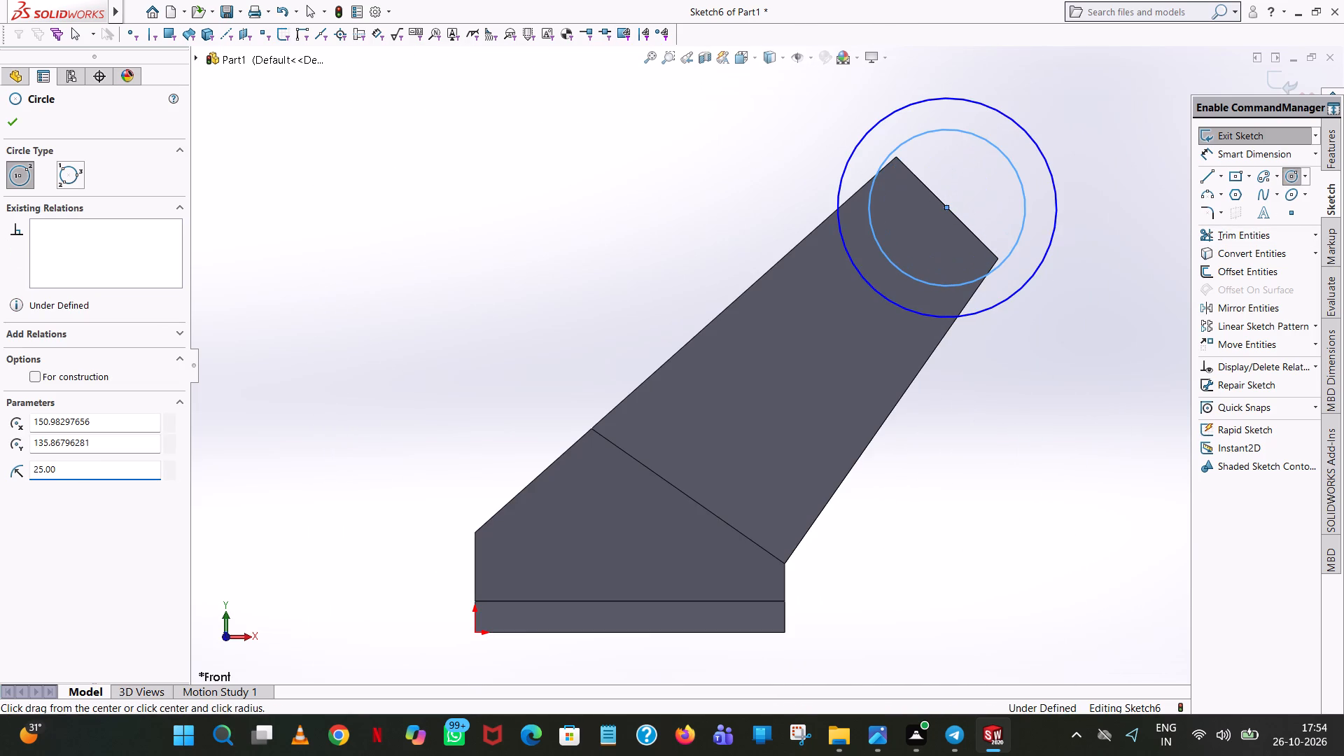
click(10, 114)
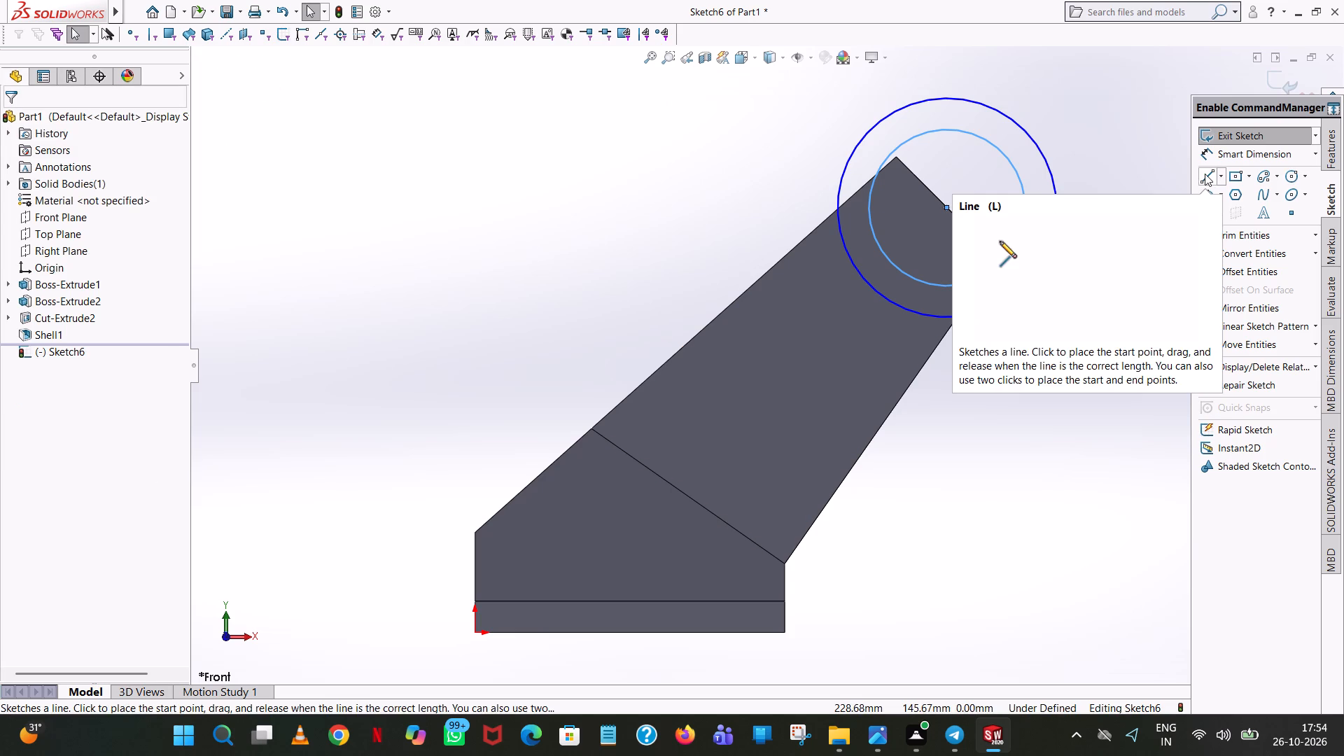
Draw two collinear lines, about 39 mm and 43 mm long, from the circles' centre along the arm's end edge past the outer circle.
click(1204, 173)
click(947, 209)
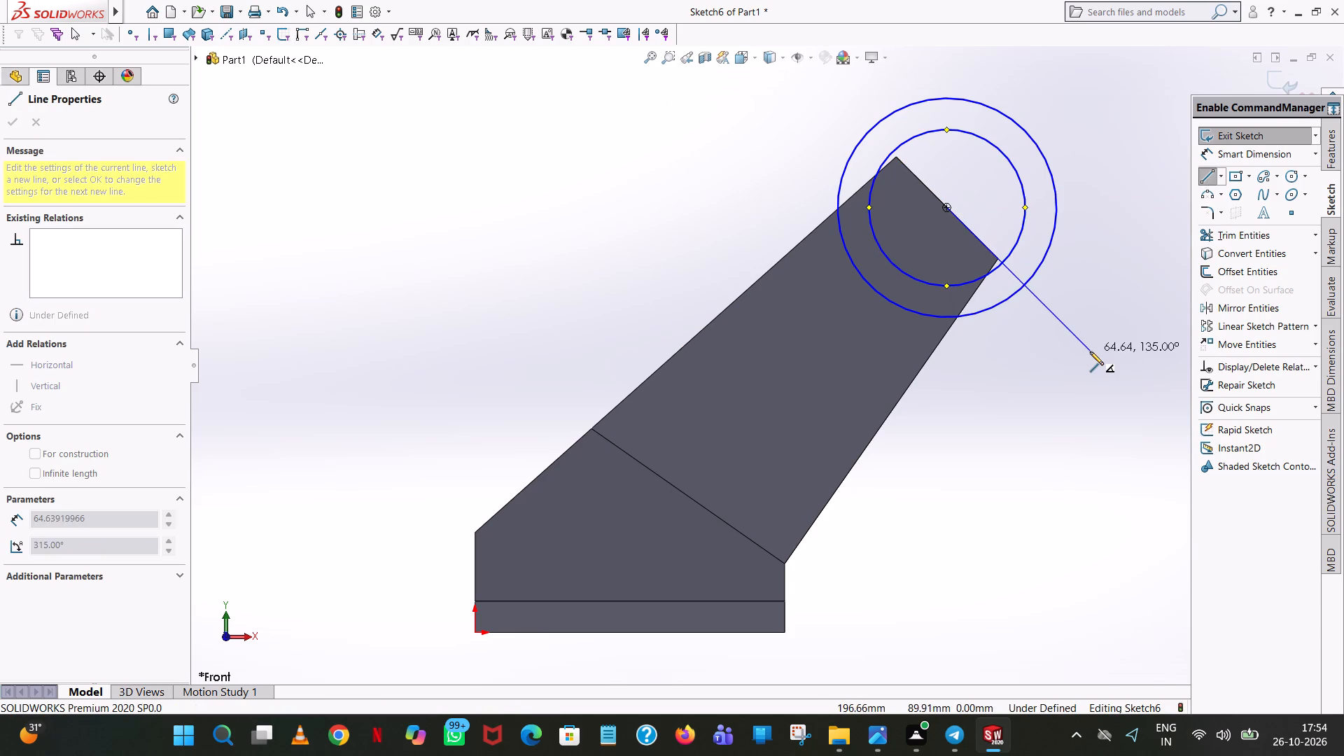
click(1033, 296)
right_click(1033, 296)
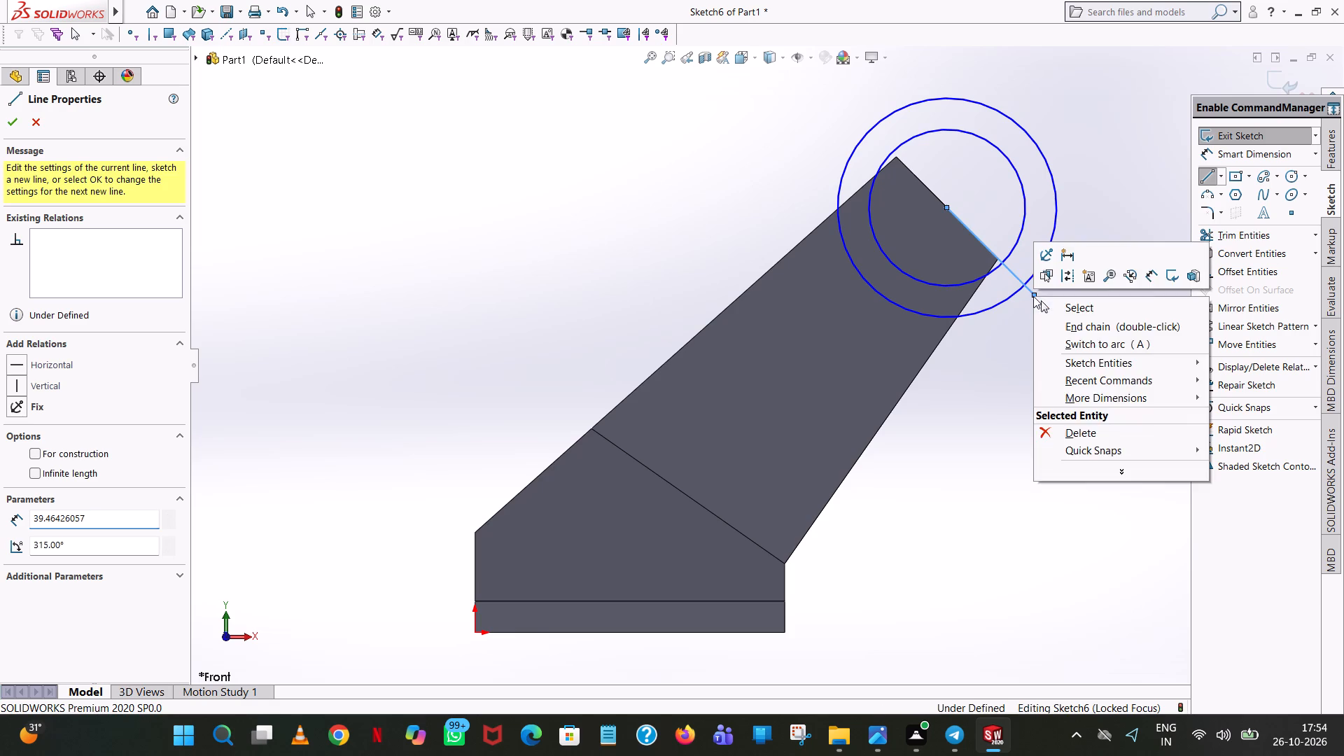
click(1077, 302)
click(1205, 179)
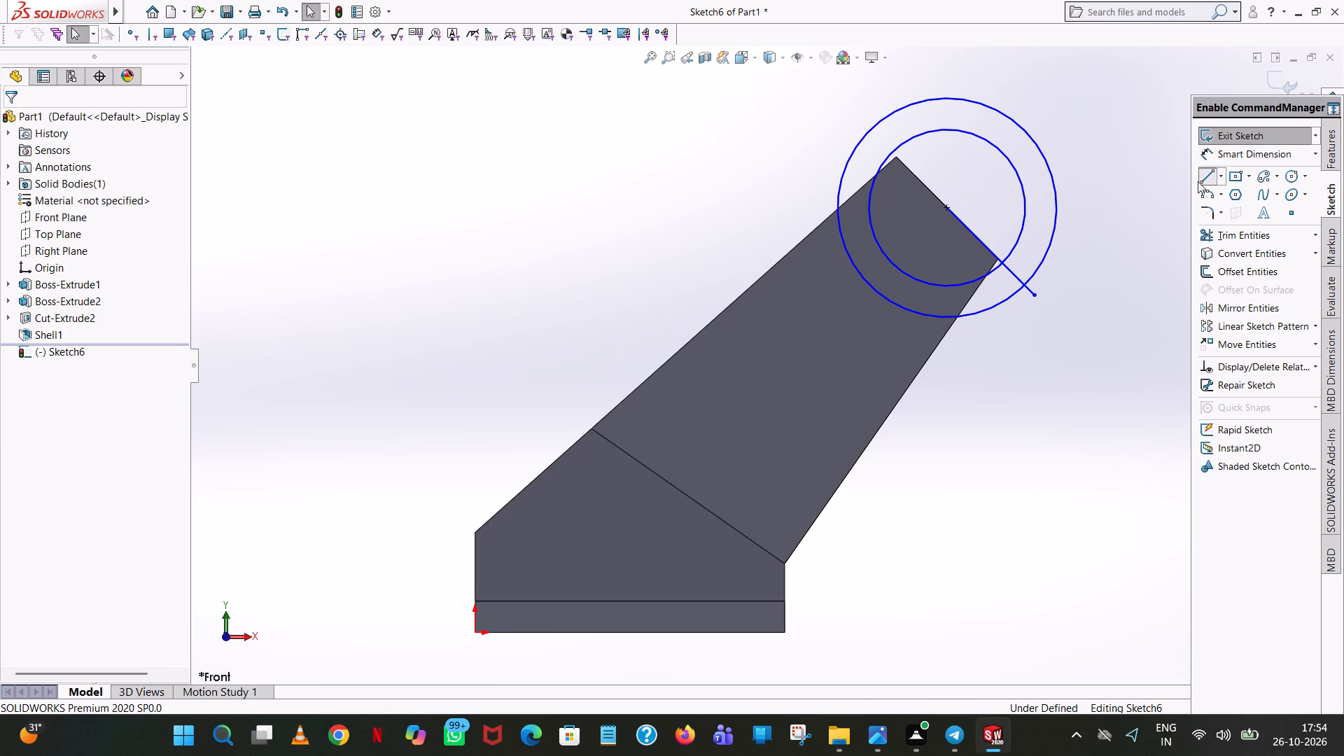
click(947, 206)
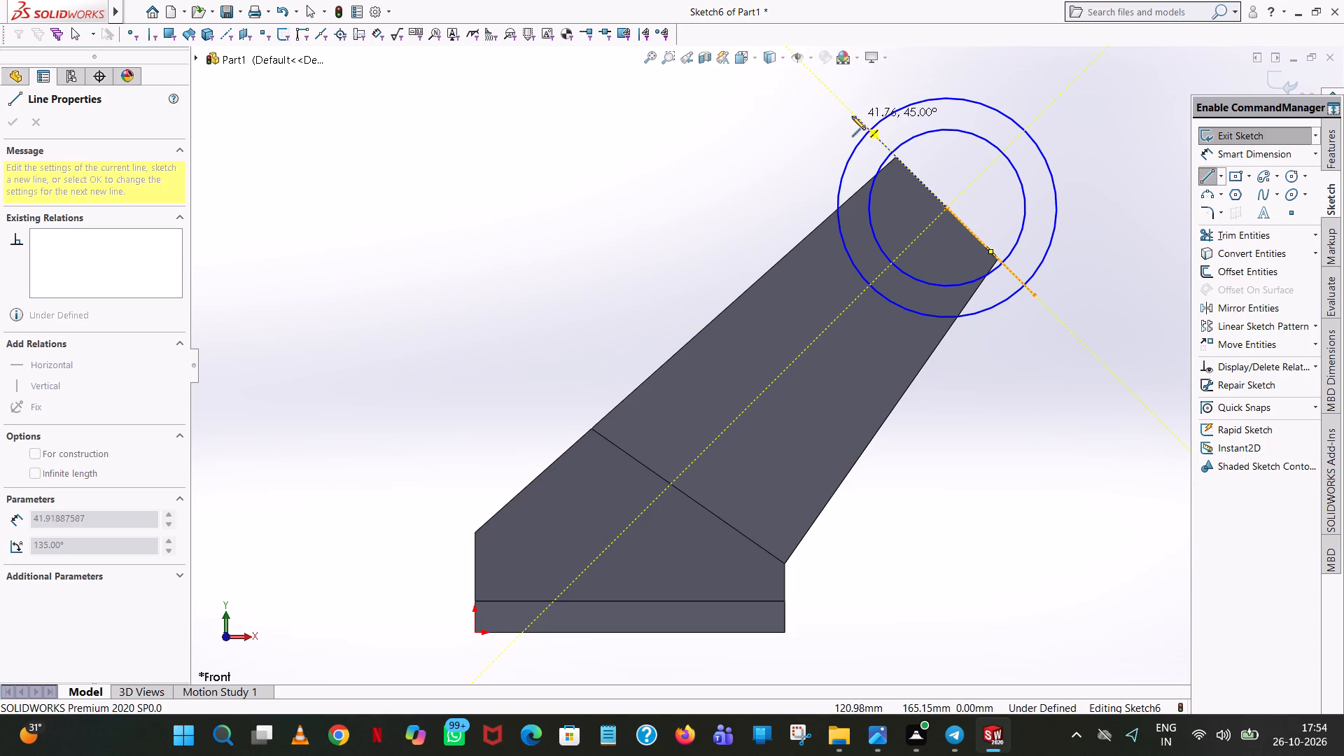
click(851, 115)
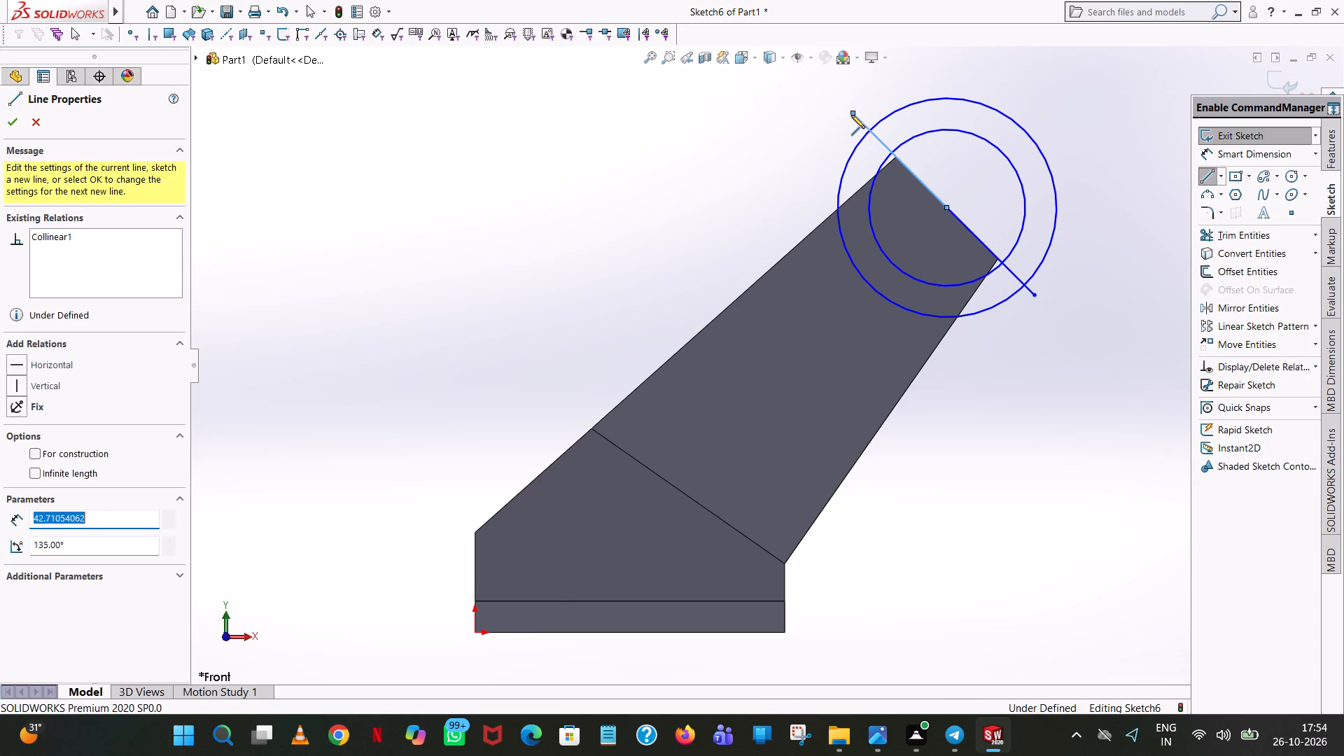
right_click(851, 115)
click(951, 138)
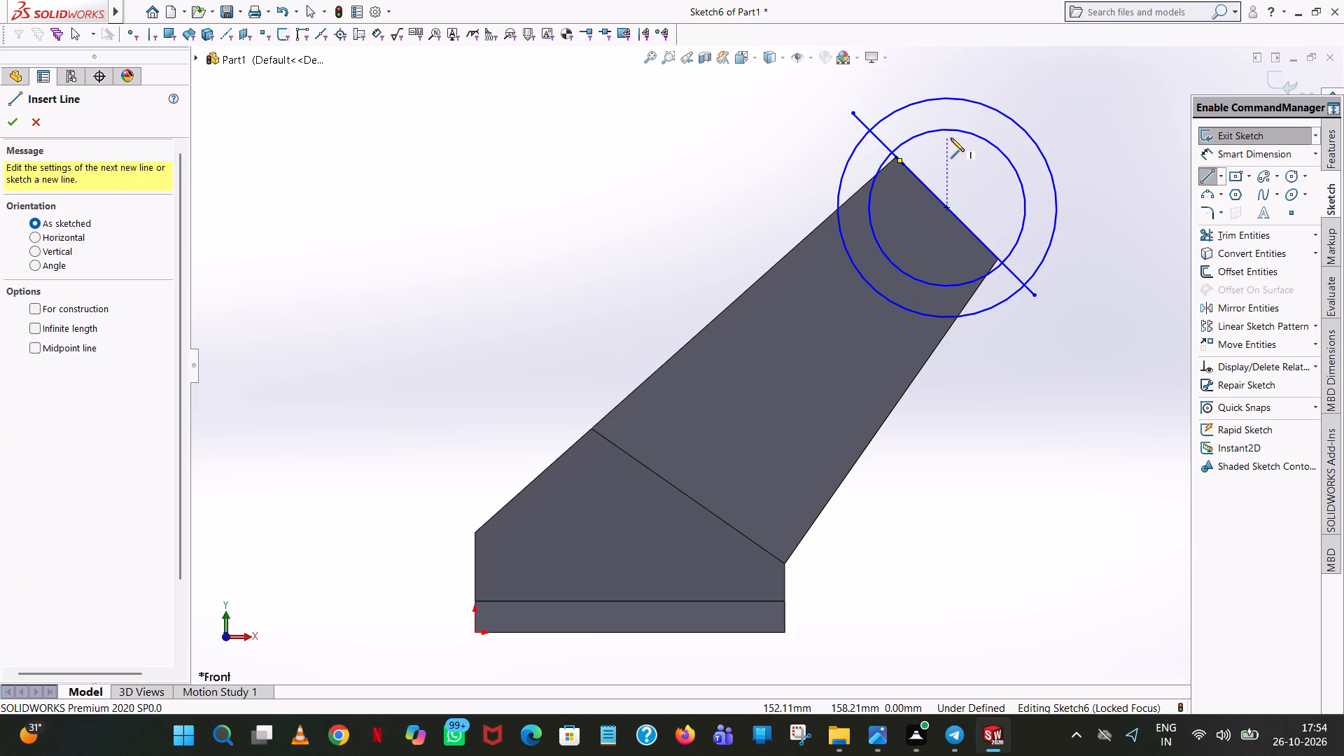
right_click(950, 138)
click(990, 152)
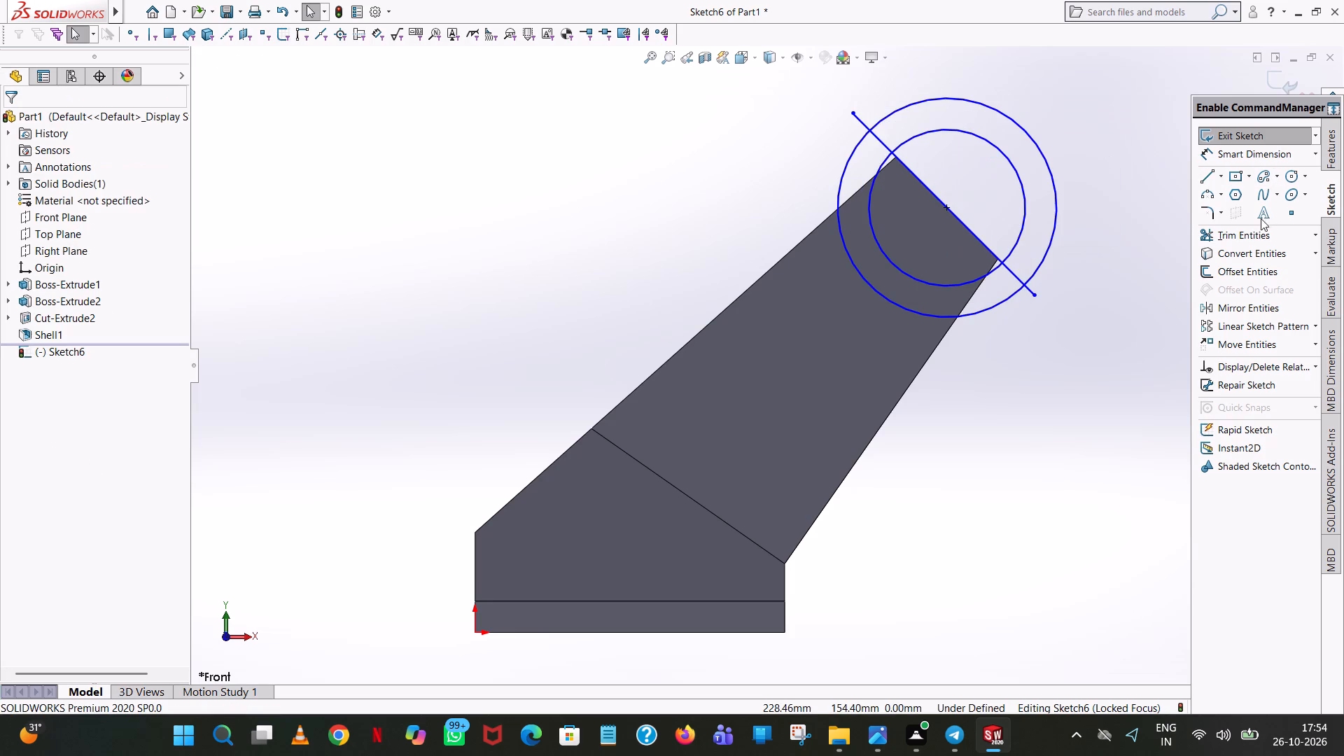
Trim the circles' outer halves, the overhanging line ends and the inner line segments to leave a closed half-ring over the arm.
click(1241, 230)
click(1033, 135)
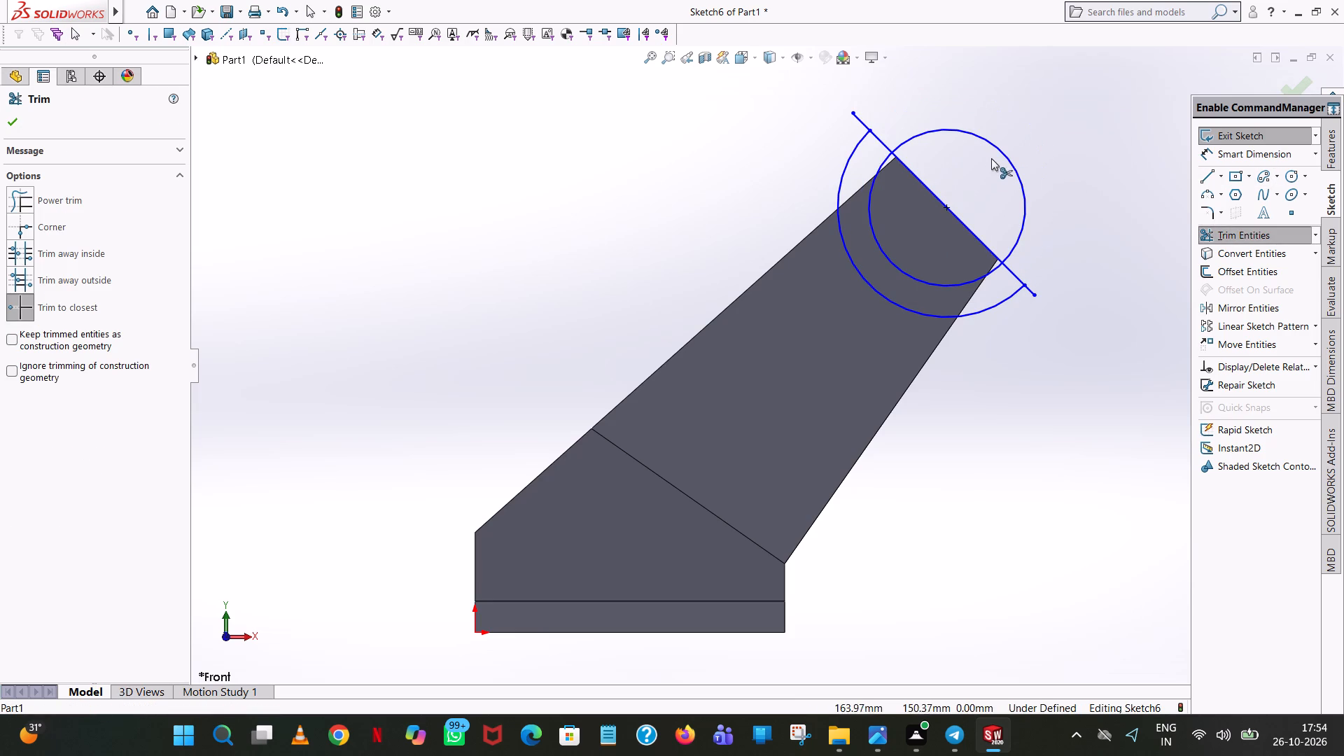
click(999, 144)
click(859, 119)
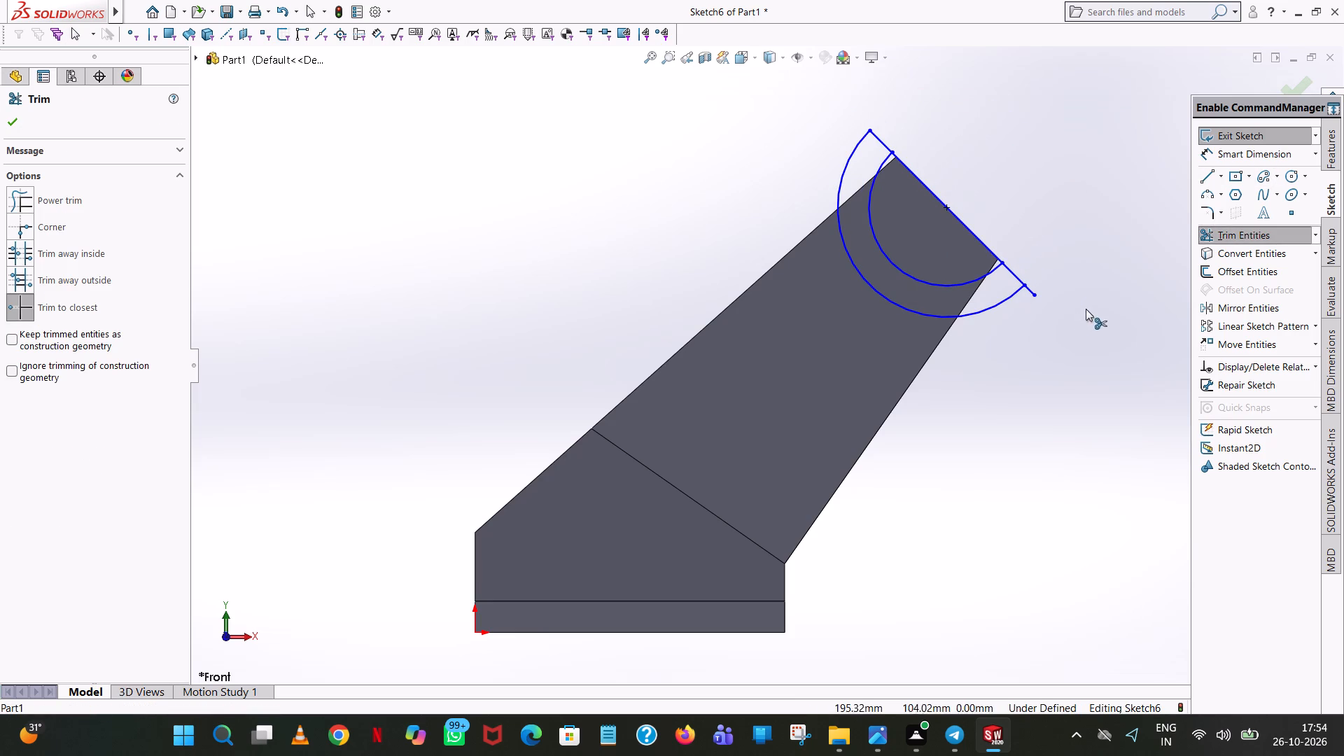
click(1035, 296)
click(981, 238)
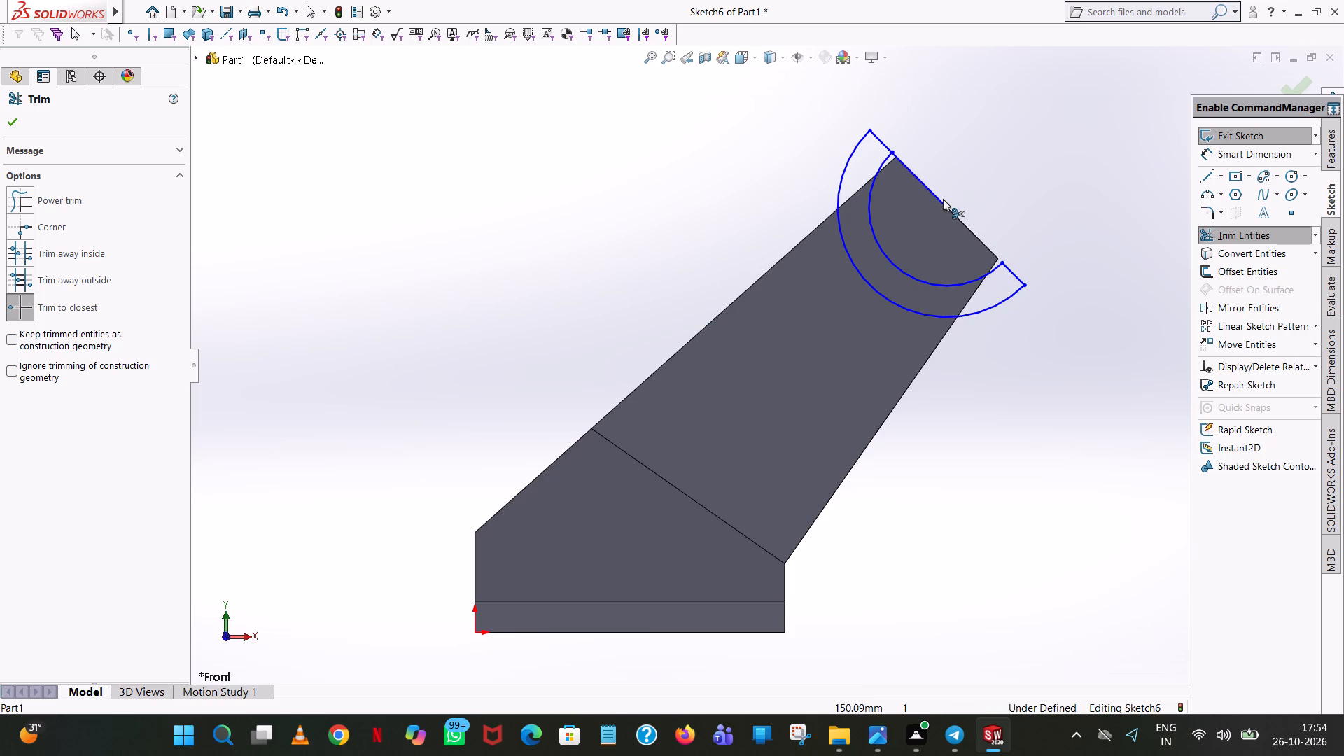
click(939, 197)
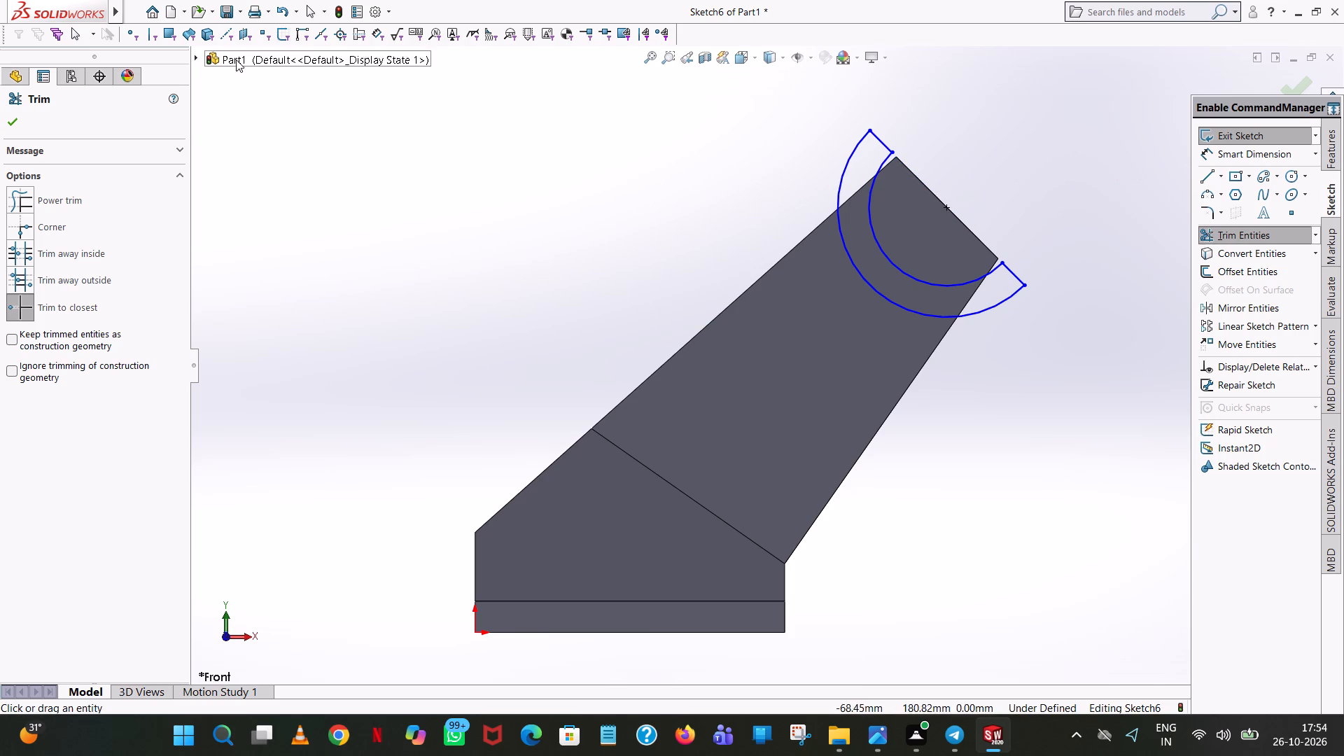
click(10, 115)
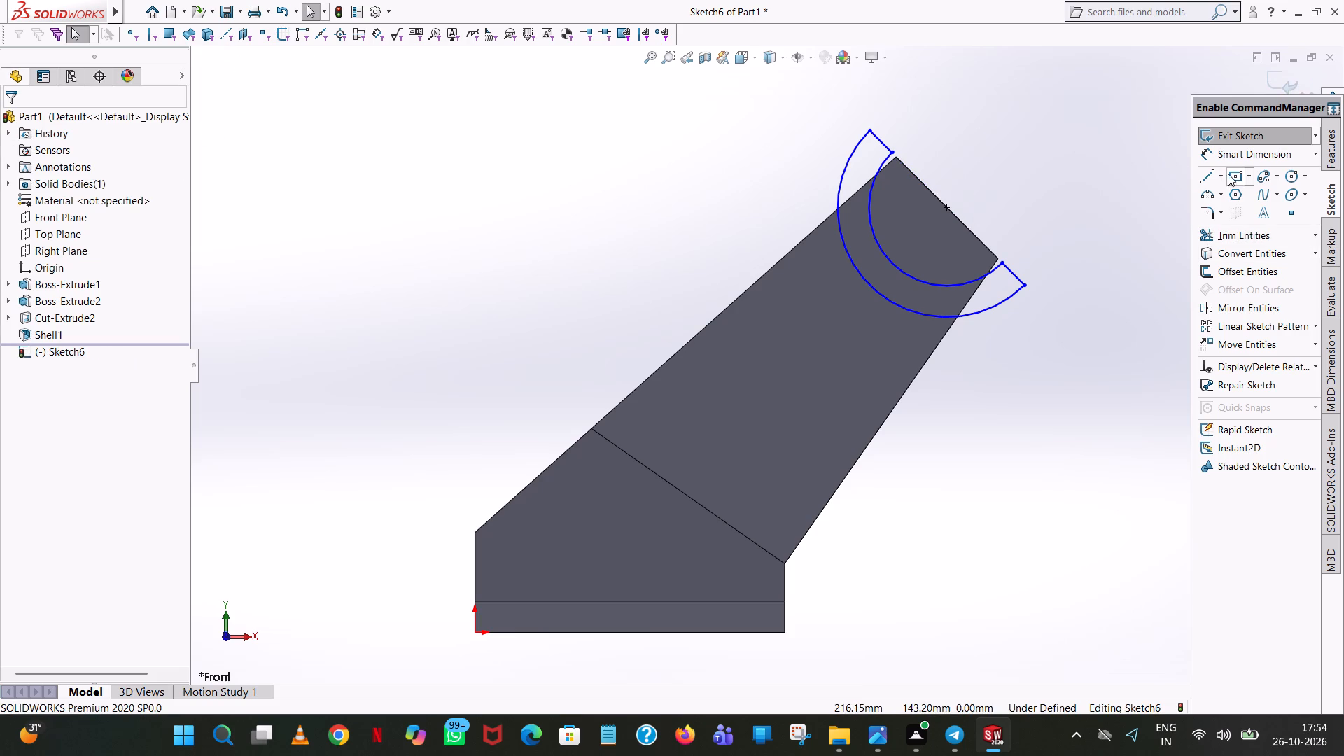
Dimension the half-ring's outer arc at R35 and its inner arc at R25.
click(1233, 150)
click(844, 241)
click(428, 140)
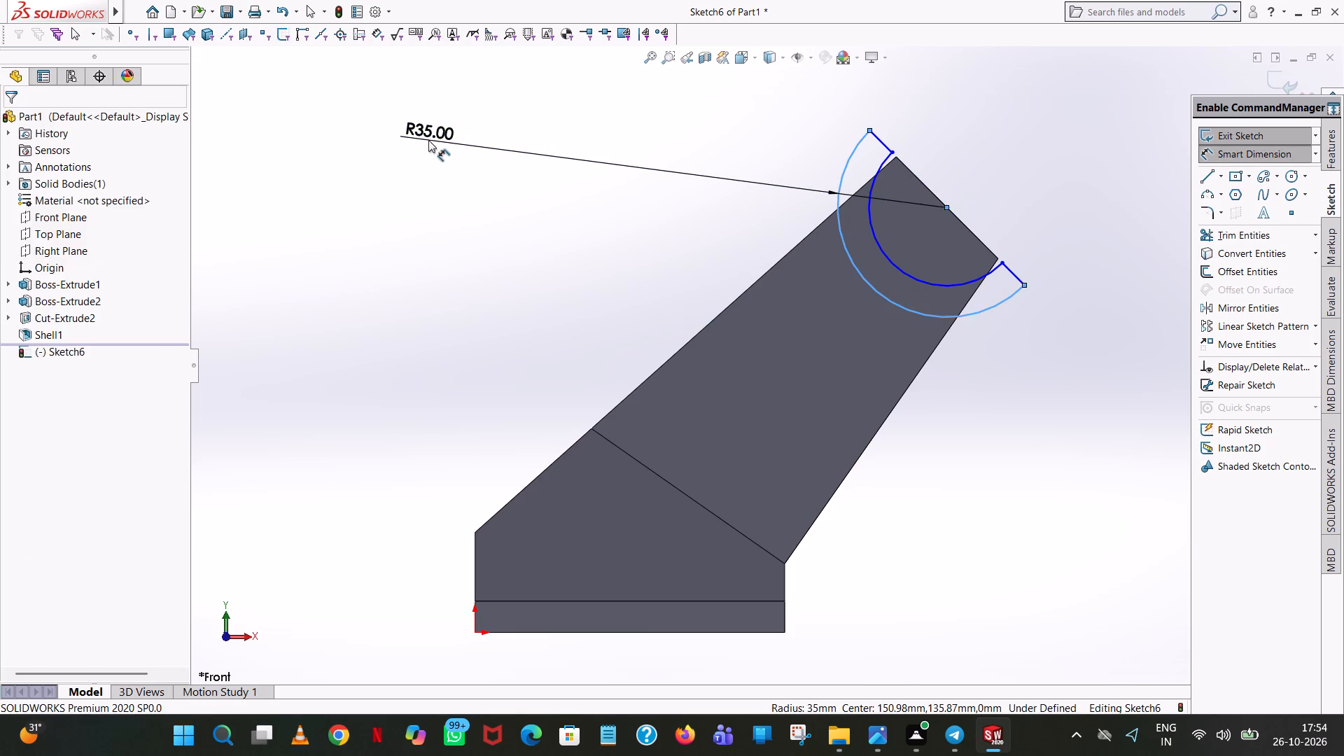
click(373, 120)
click(476, 250)
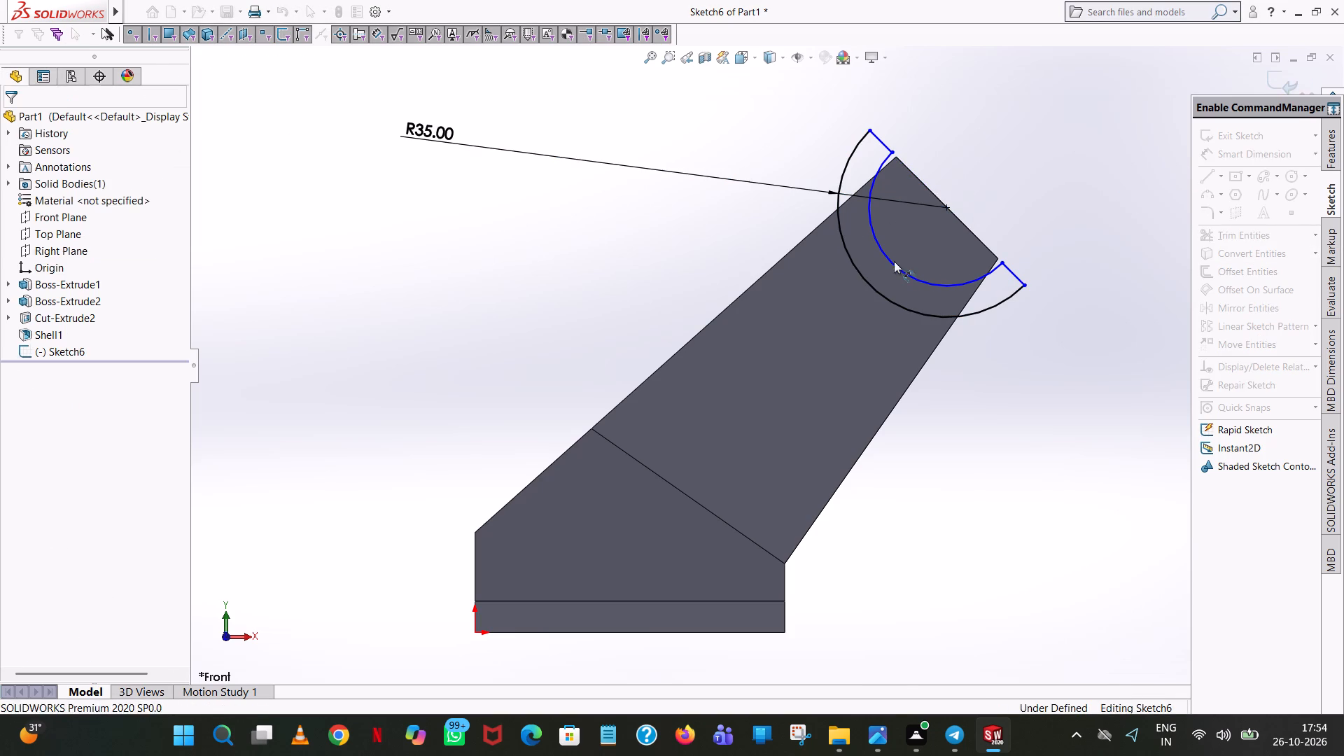
click(912, 274)
click(1001, 460)
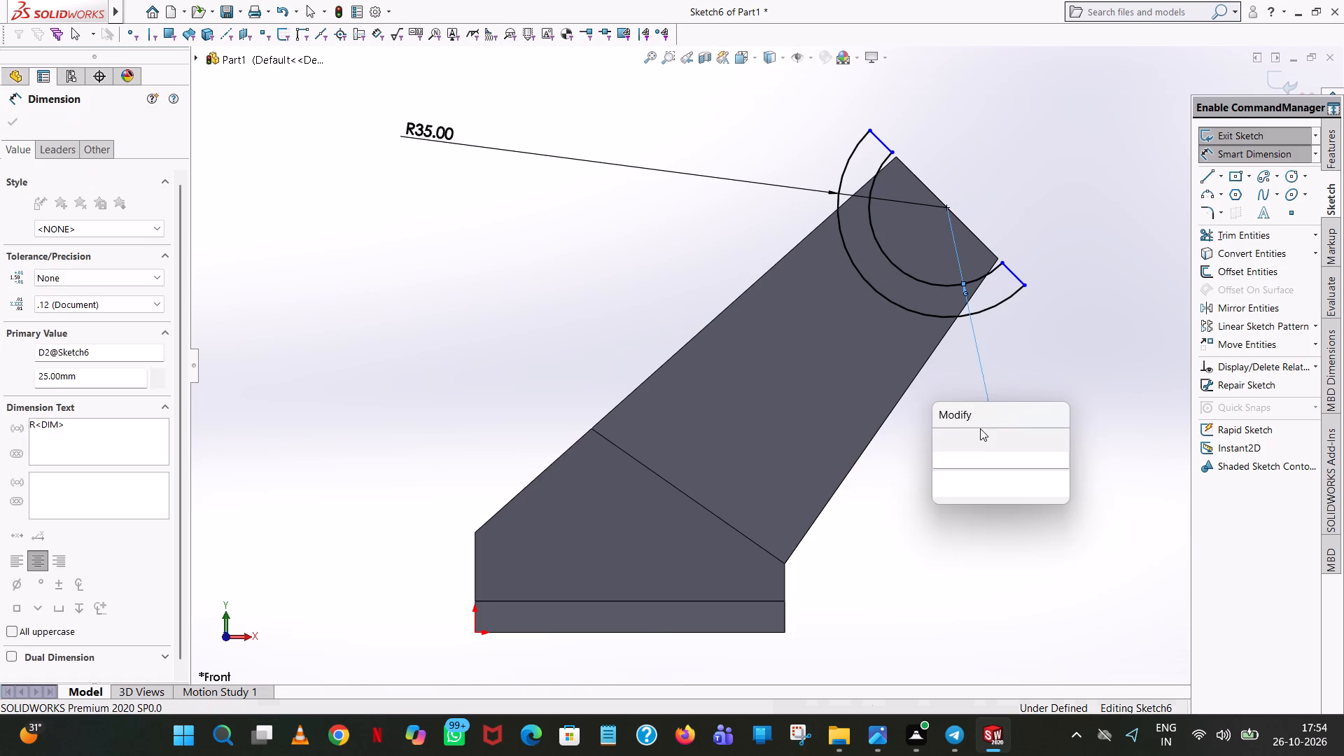
click(939, 440)
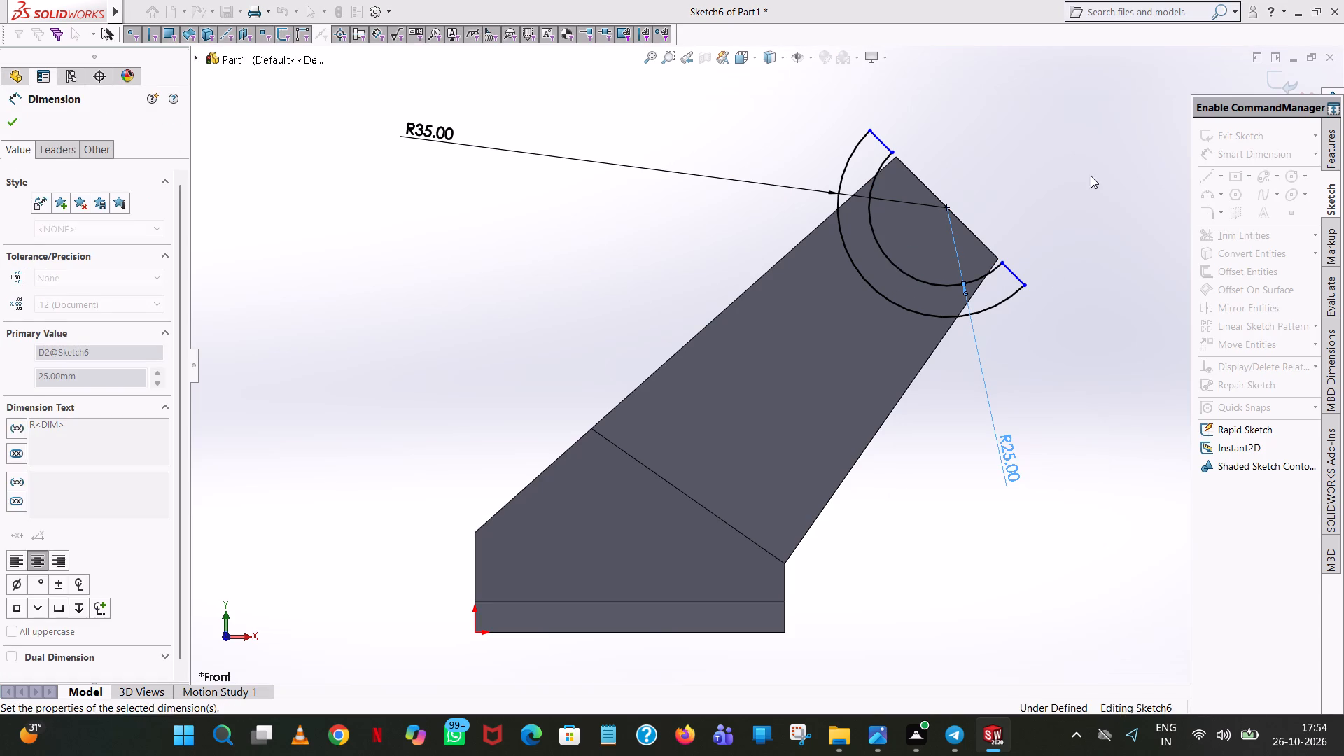
click(1091, 176)
Extrude the half-ring profile as a merged boss, Mid Plane, with a depth of 46 mm.
click(1336, 157)
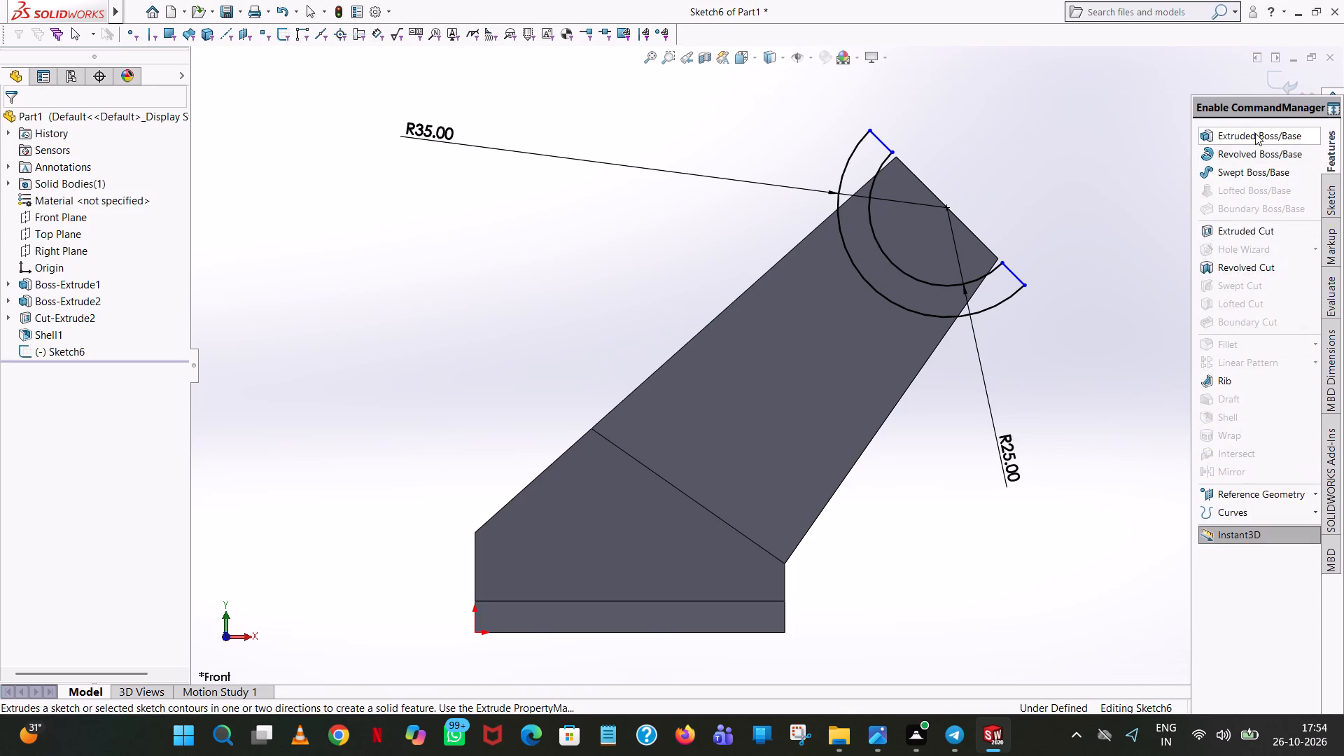
click(1255, 133)
middle_drag(1060, 181, 972, 307)
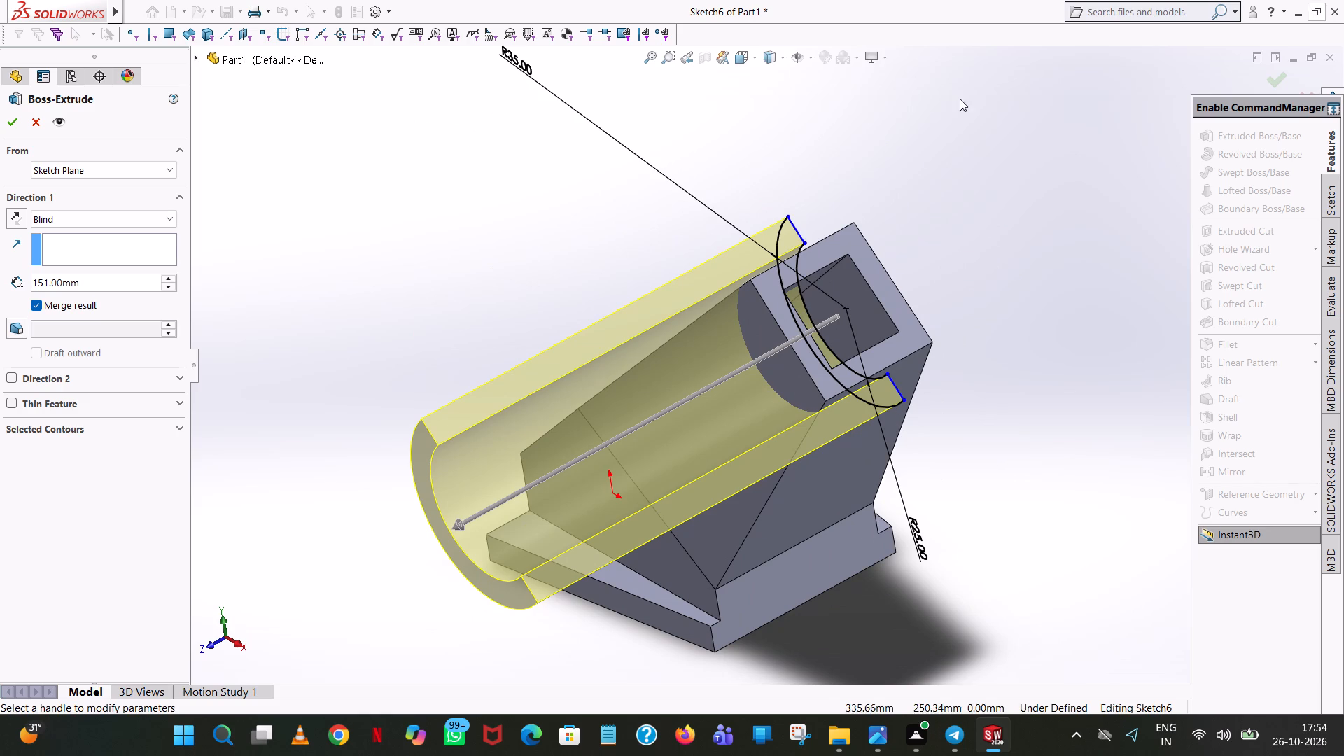
click(99, 220)
click(64, 316)
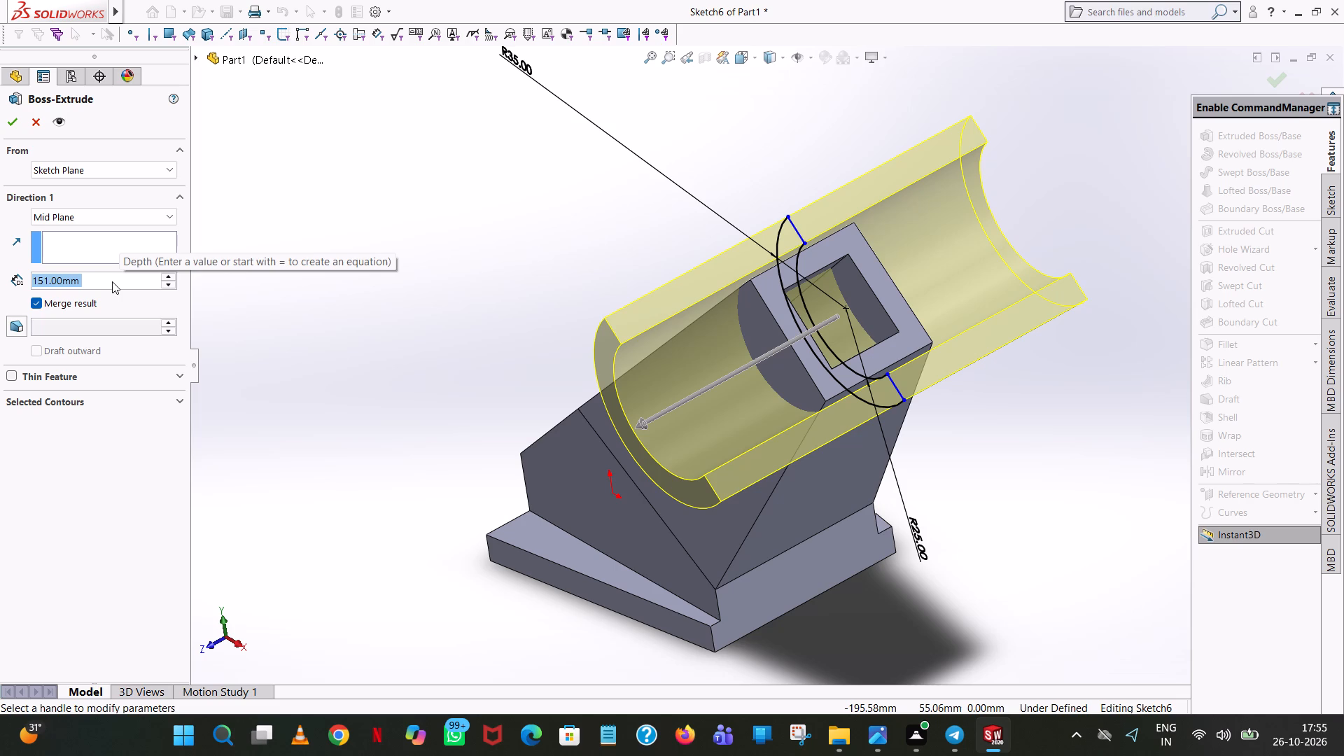
text(46)
key(Return)
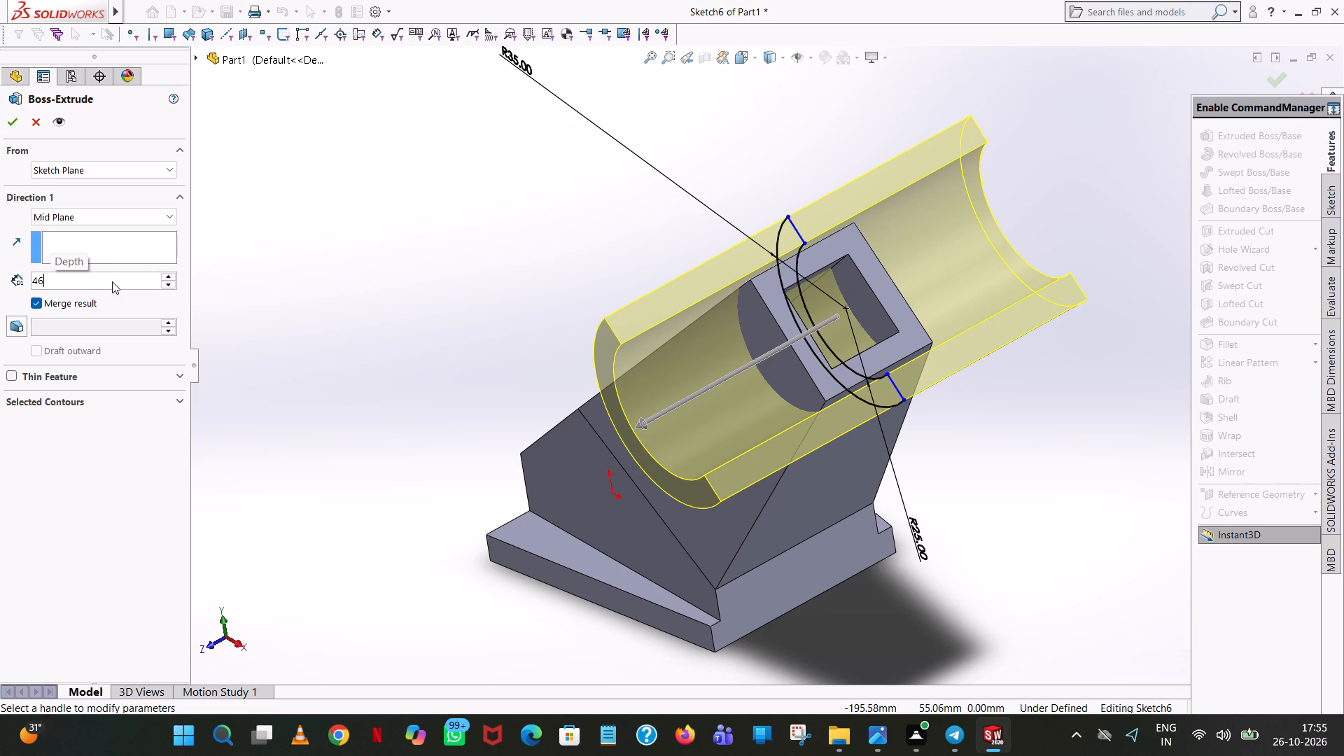
click(13, 118)
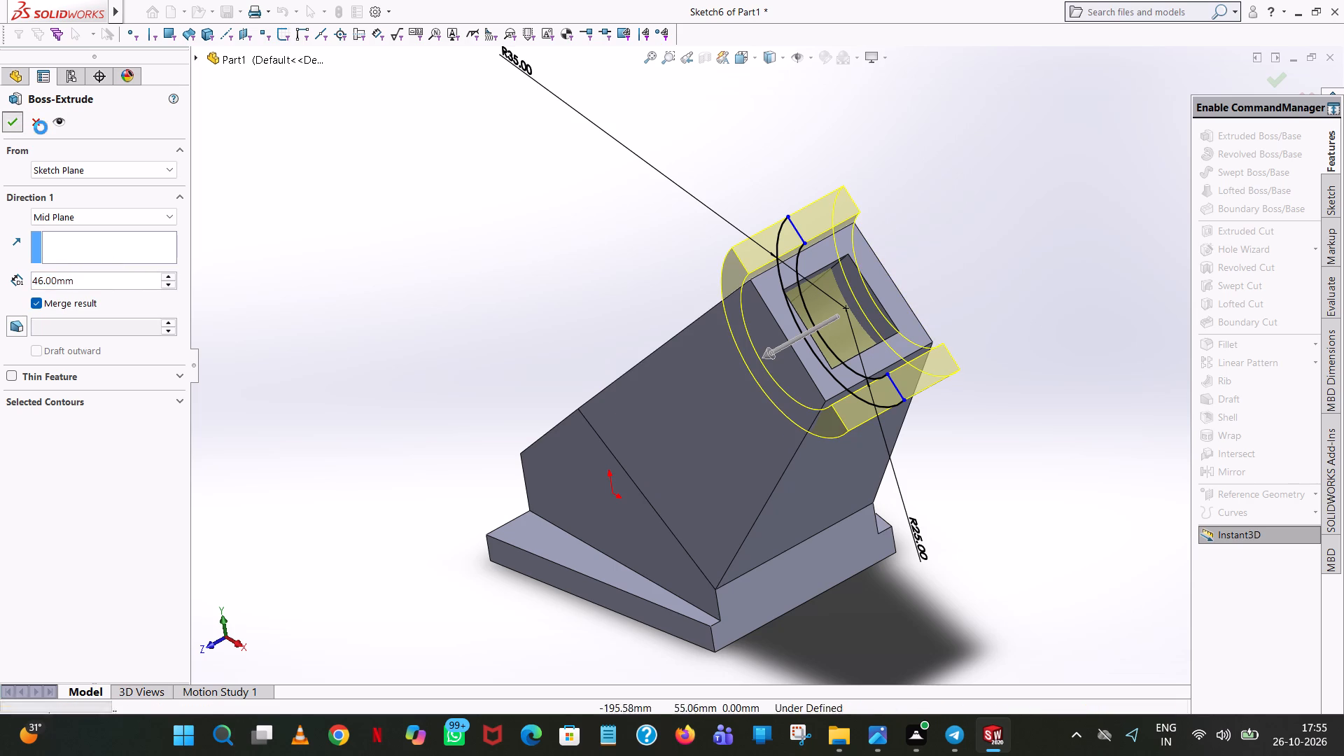
click(990, 249)
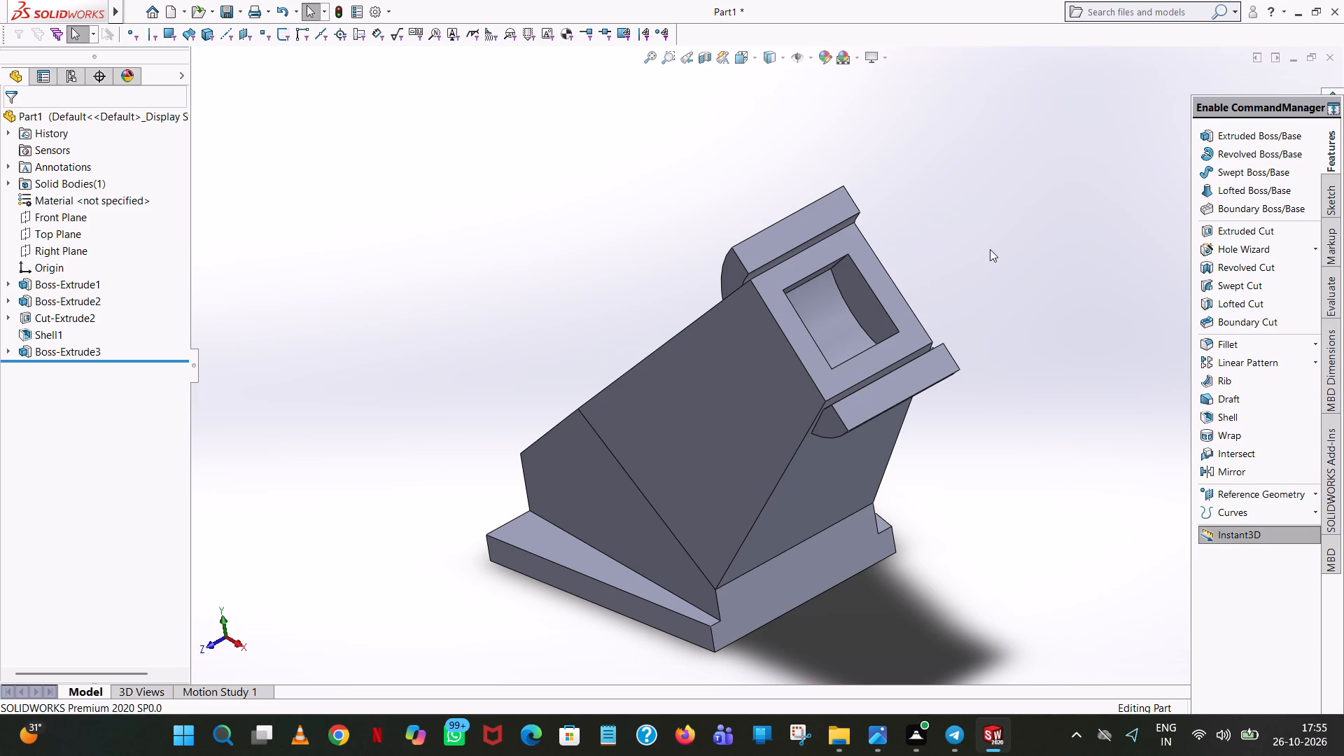
Examine how the half-ring boss meets the arm's width and tapered side faces near its open end.
middle_drag(912, 403, 975, 365)
scroll(917, 403, down, 1)
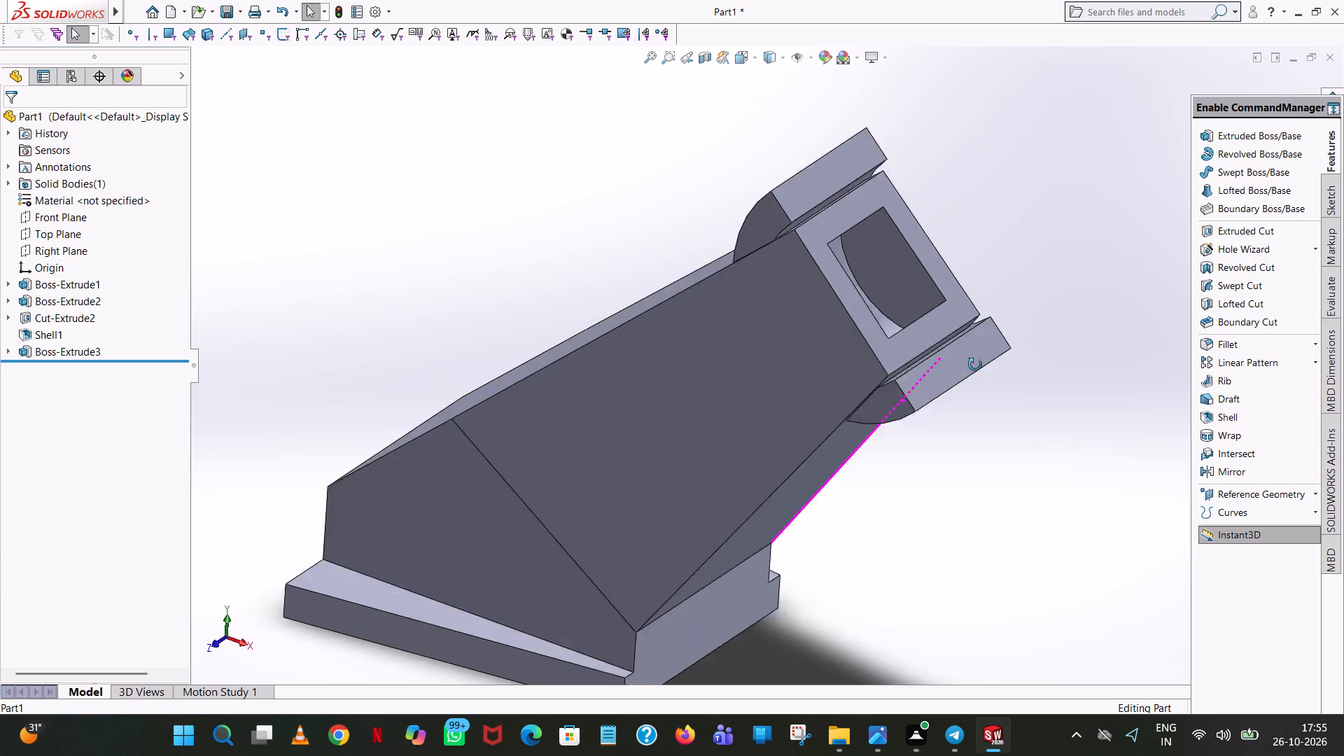
middle_drag(975, 365, 1059, 594)
scroll(1039, 569, down, 6)
scroll(1052, 472, up, 1)
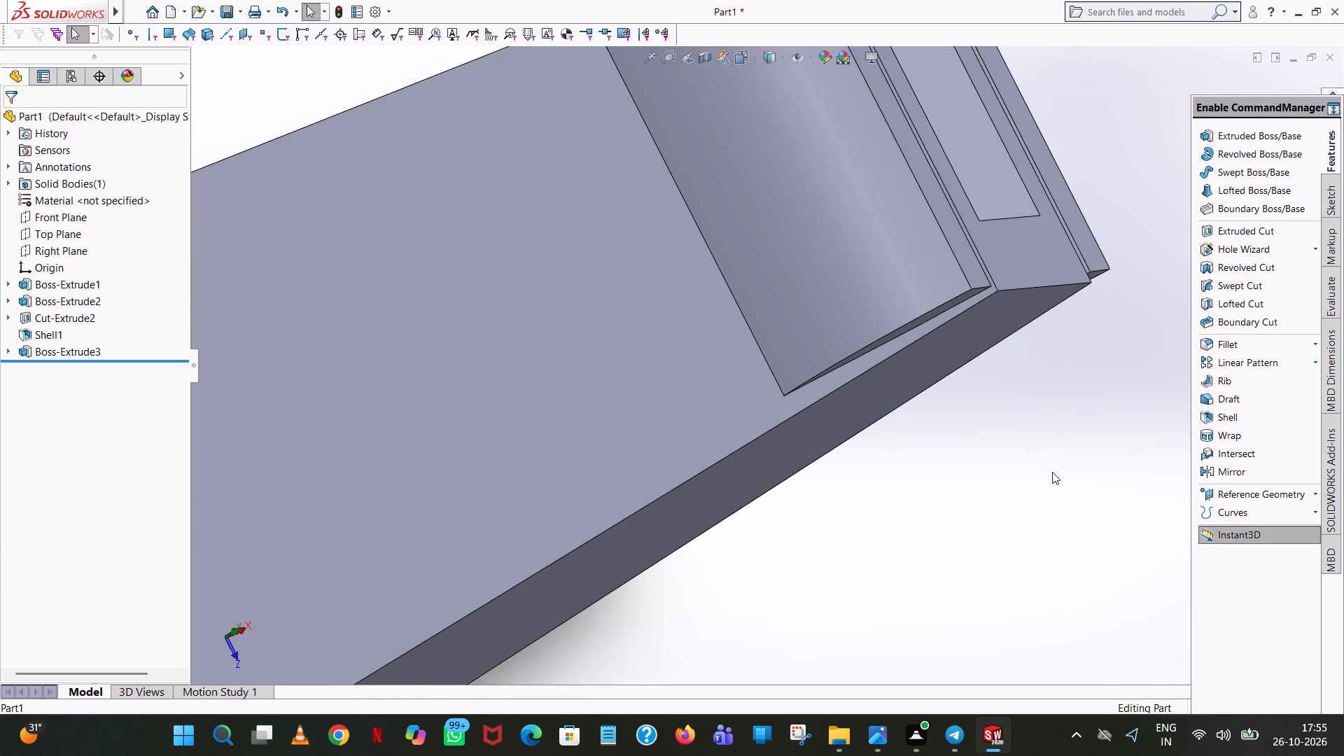
scroll(1052, 472, up, 2)
scroll(1052, 472, down, 1)
scroll(1052, 472, up, 2)
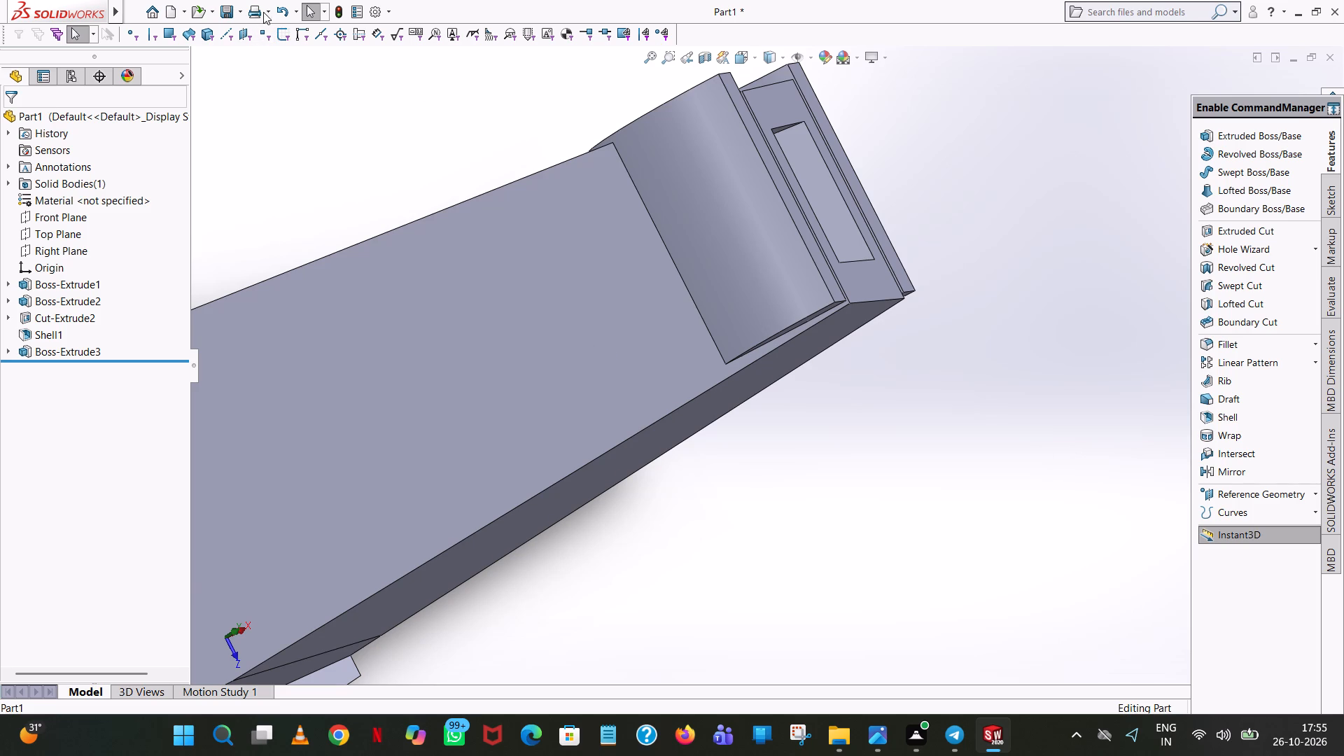
Edit the sketch of the arm's taper cut and set the angle of the lower side's slanted line to 82°.
click(56, 324)
right_click(56, 323)
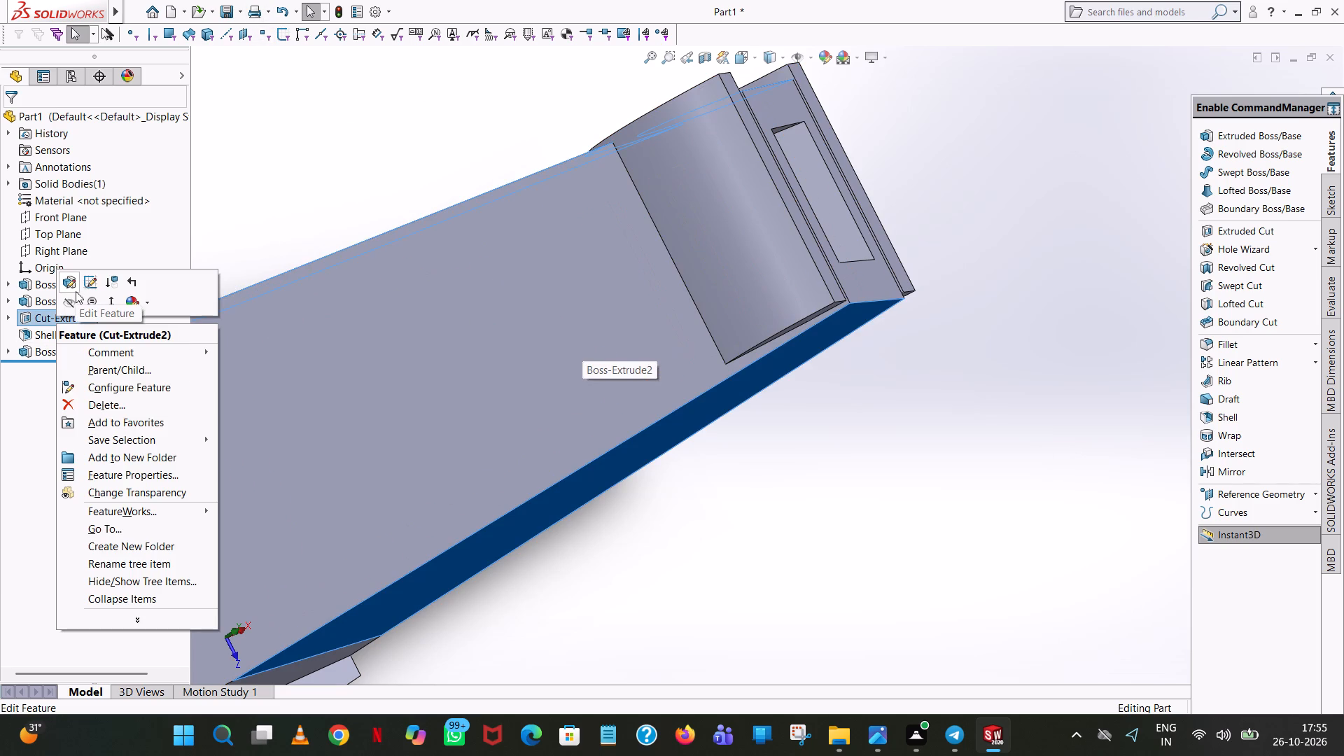
click(92, 282)
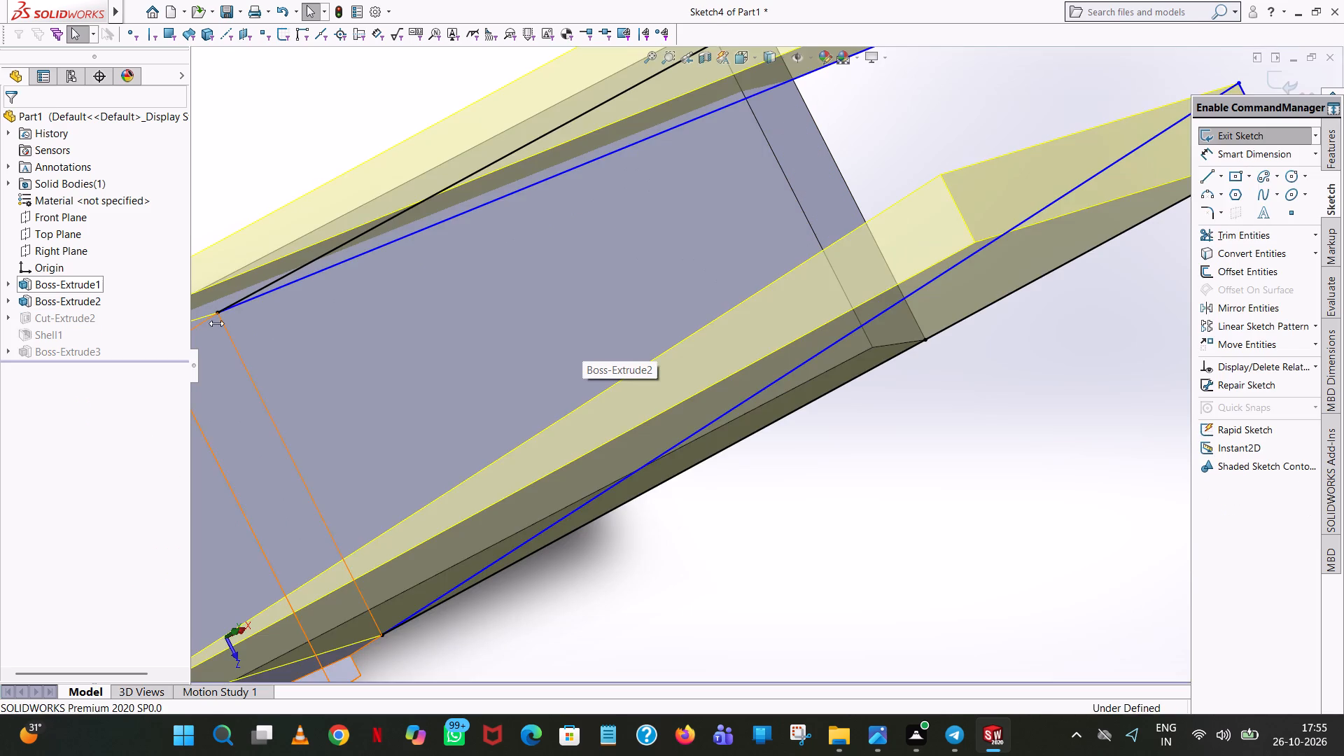
scroll(606, 398, up, 6)
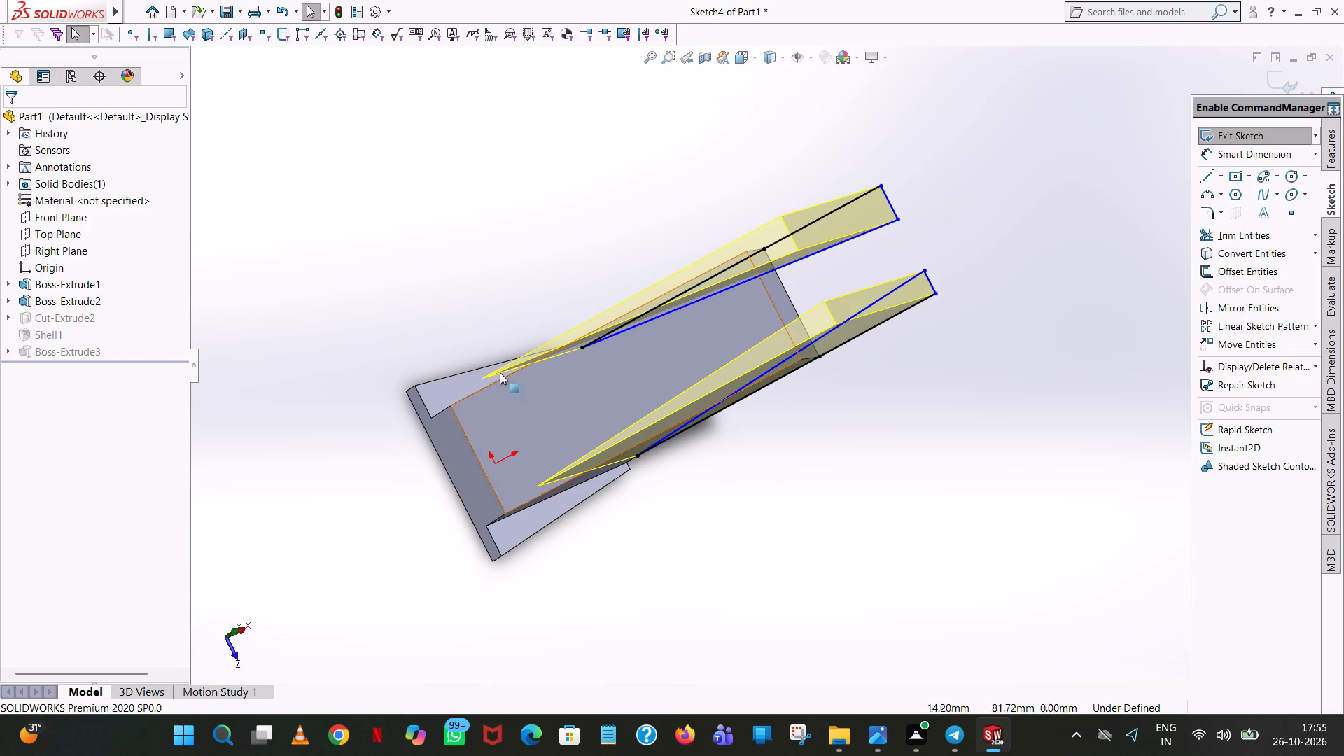
click(745, 383)
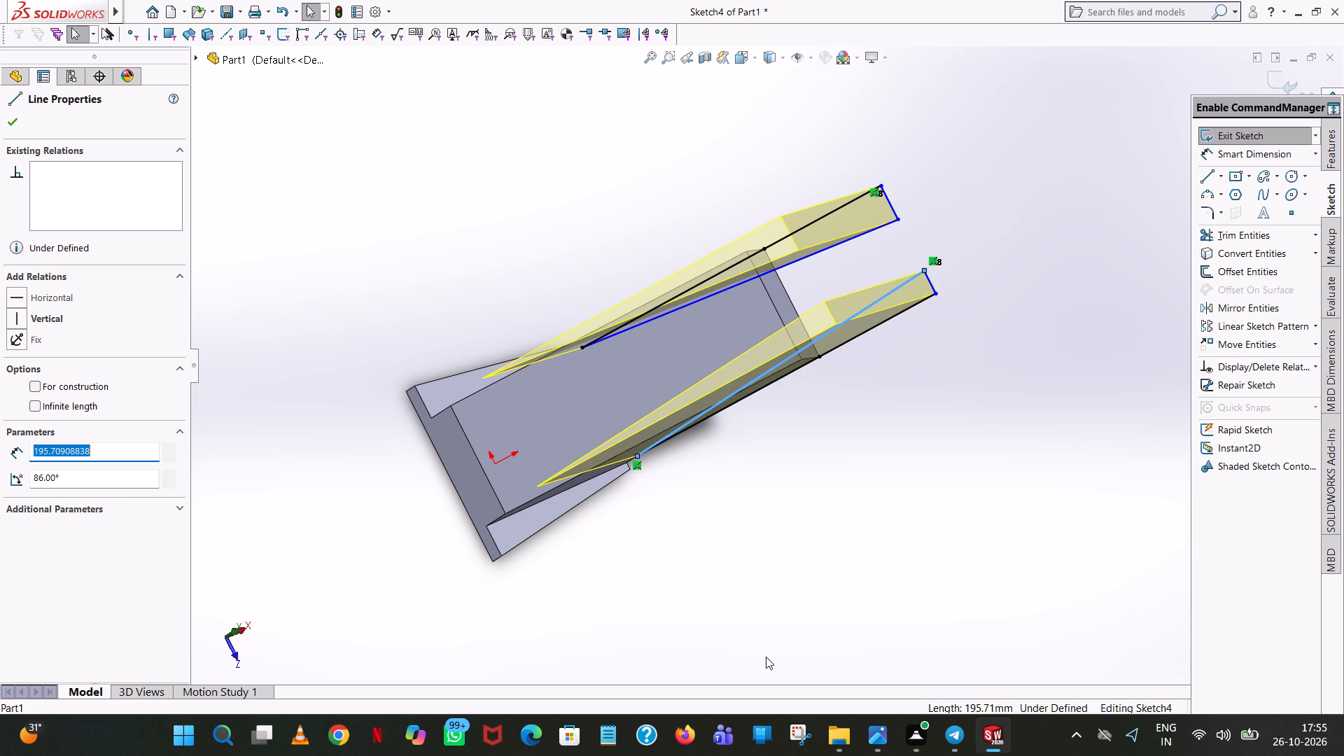
middle_drag(852, 608, 889, 608)
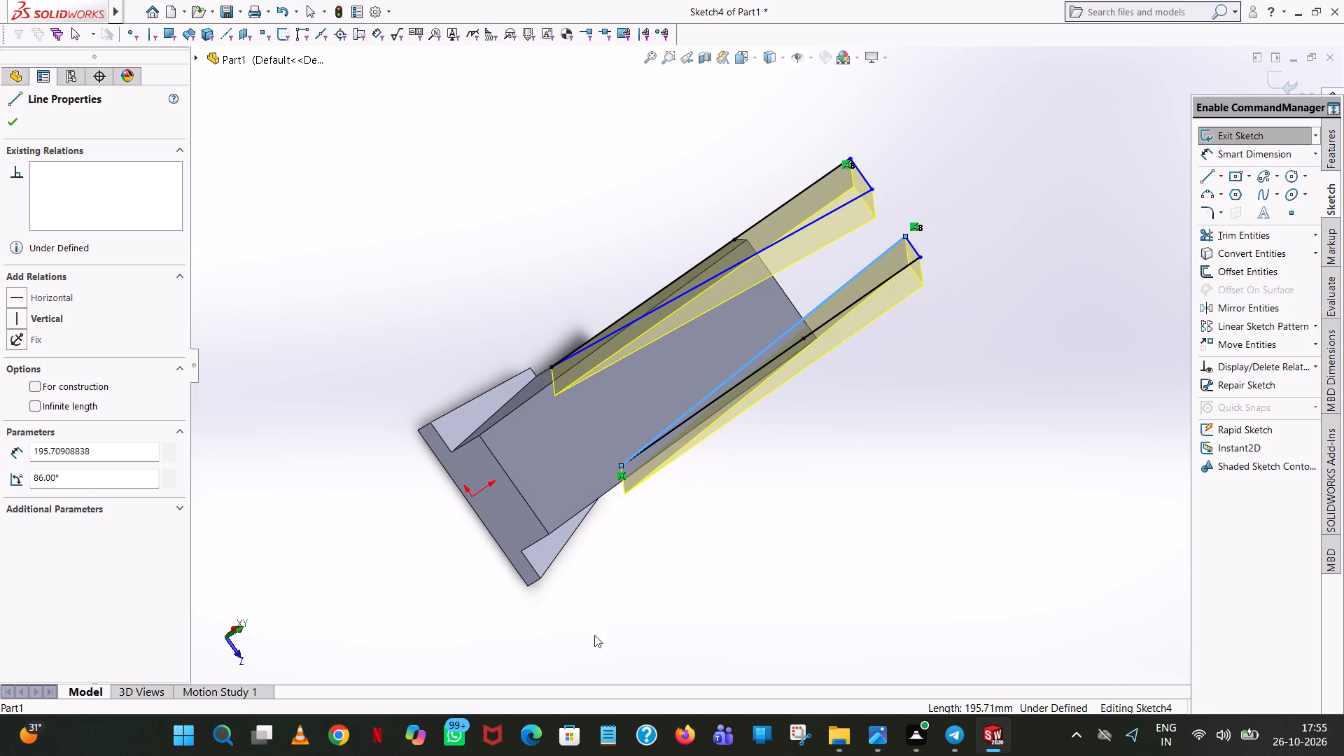
double_click(99, 479)
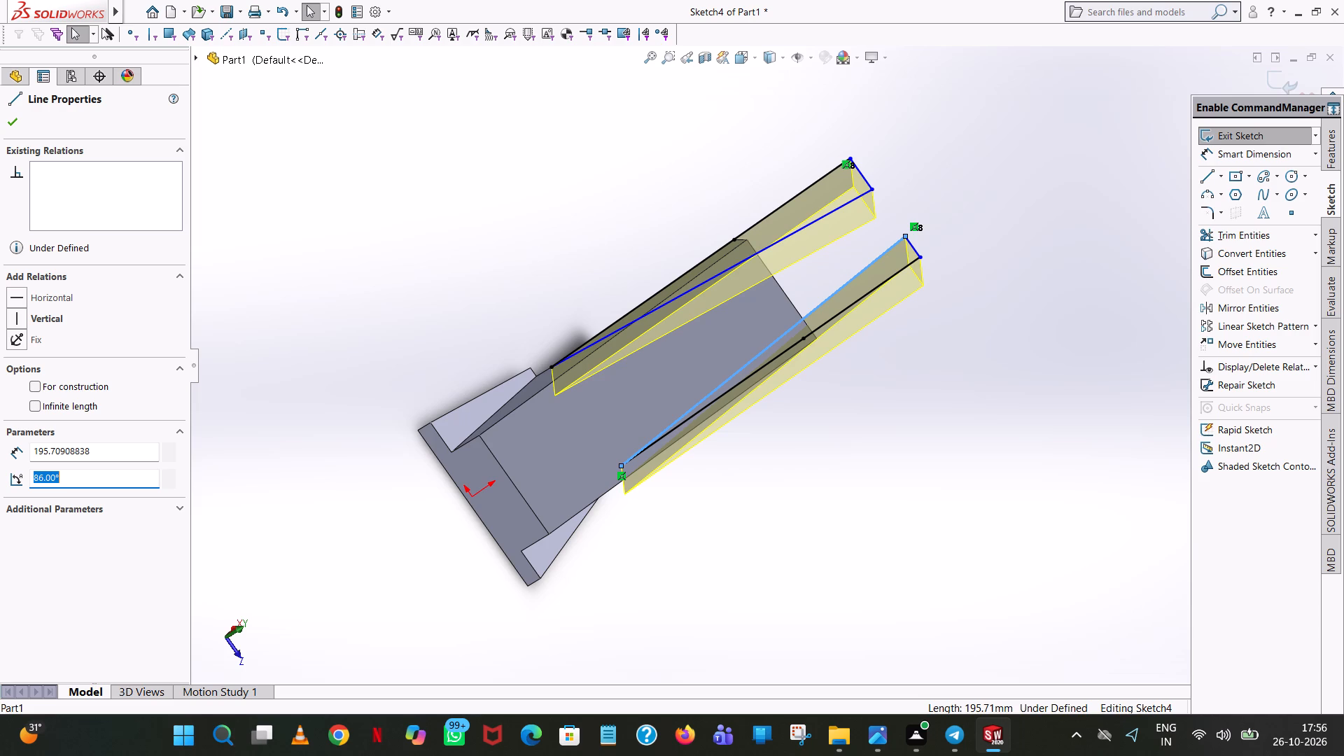
text(82)
key(Return)
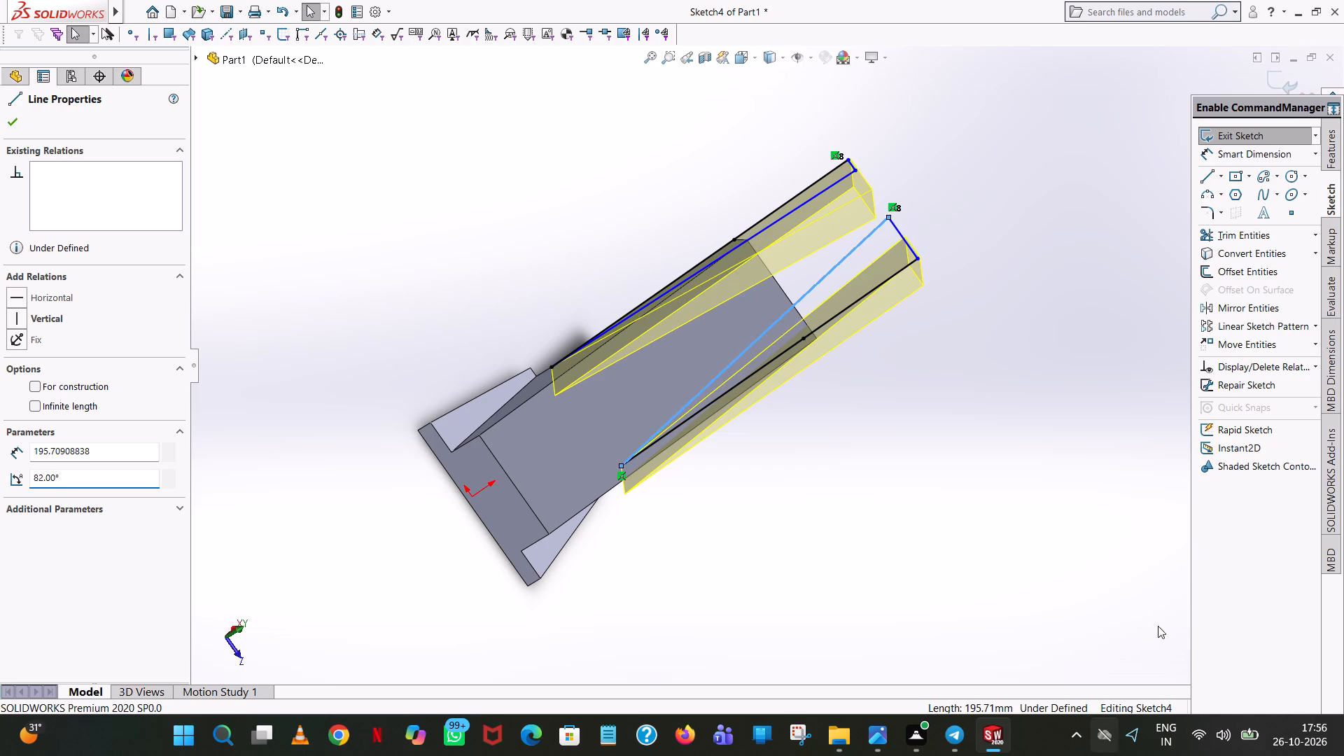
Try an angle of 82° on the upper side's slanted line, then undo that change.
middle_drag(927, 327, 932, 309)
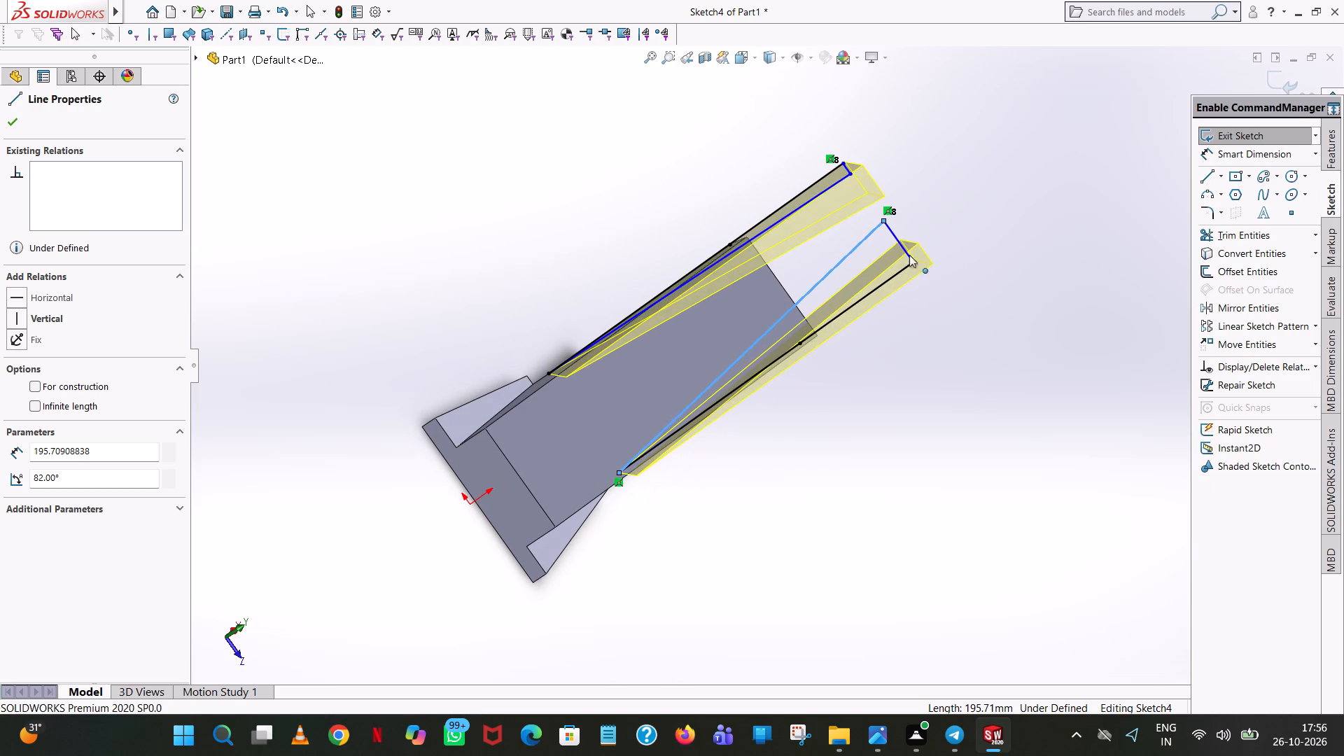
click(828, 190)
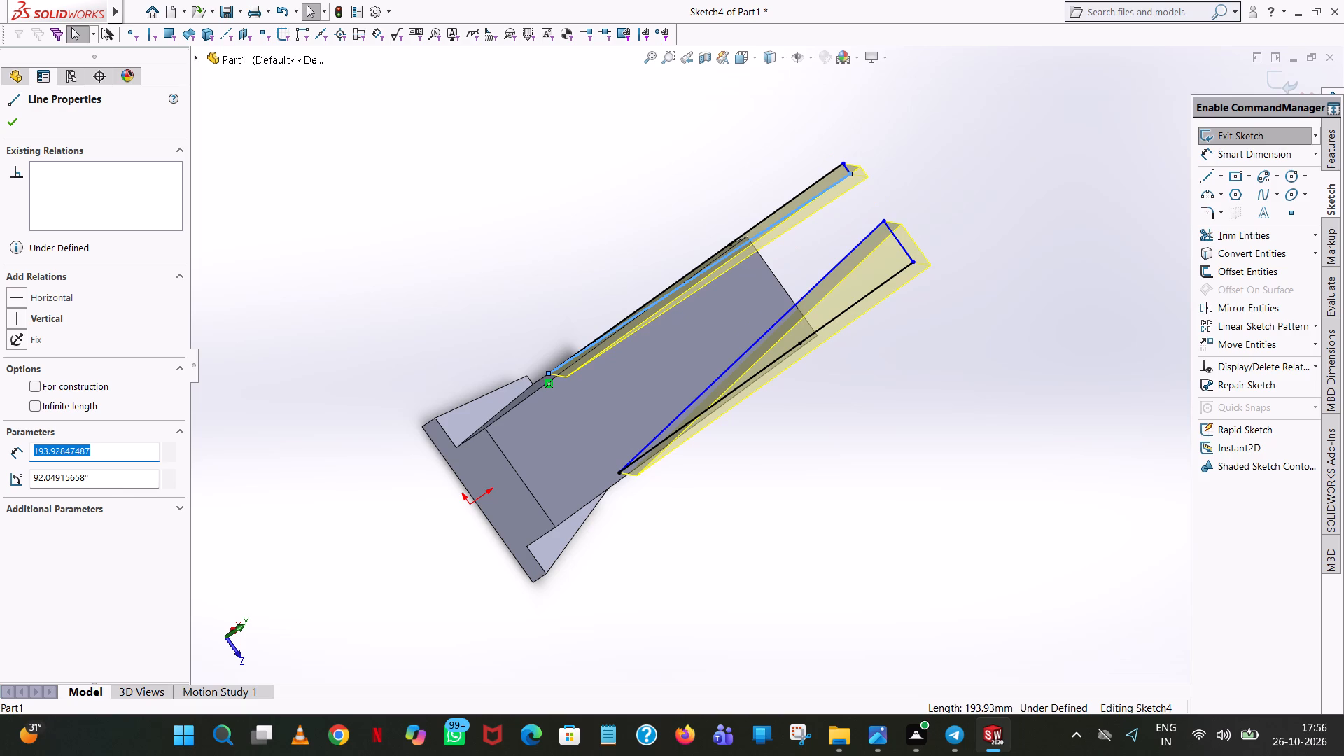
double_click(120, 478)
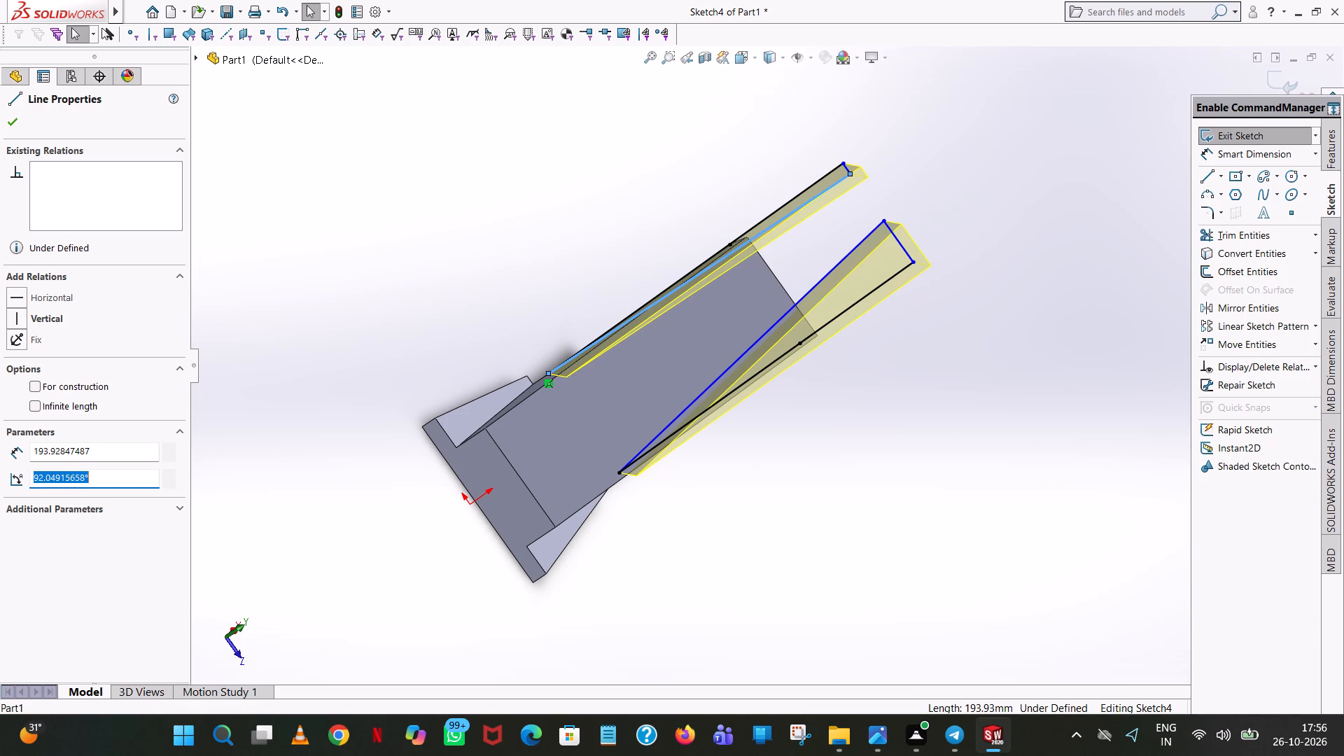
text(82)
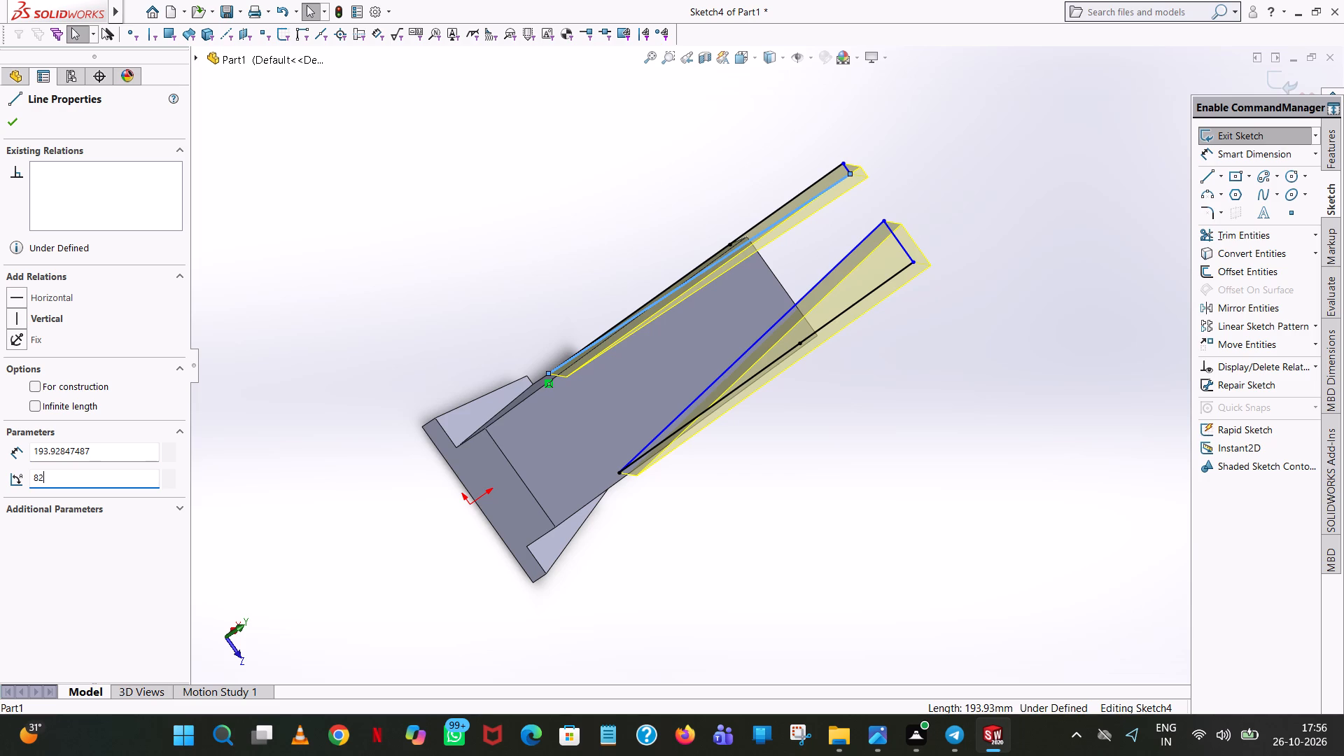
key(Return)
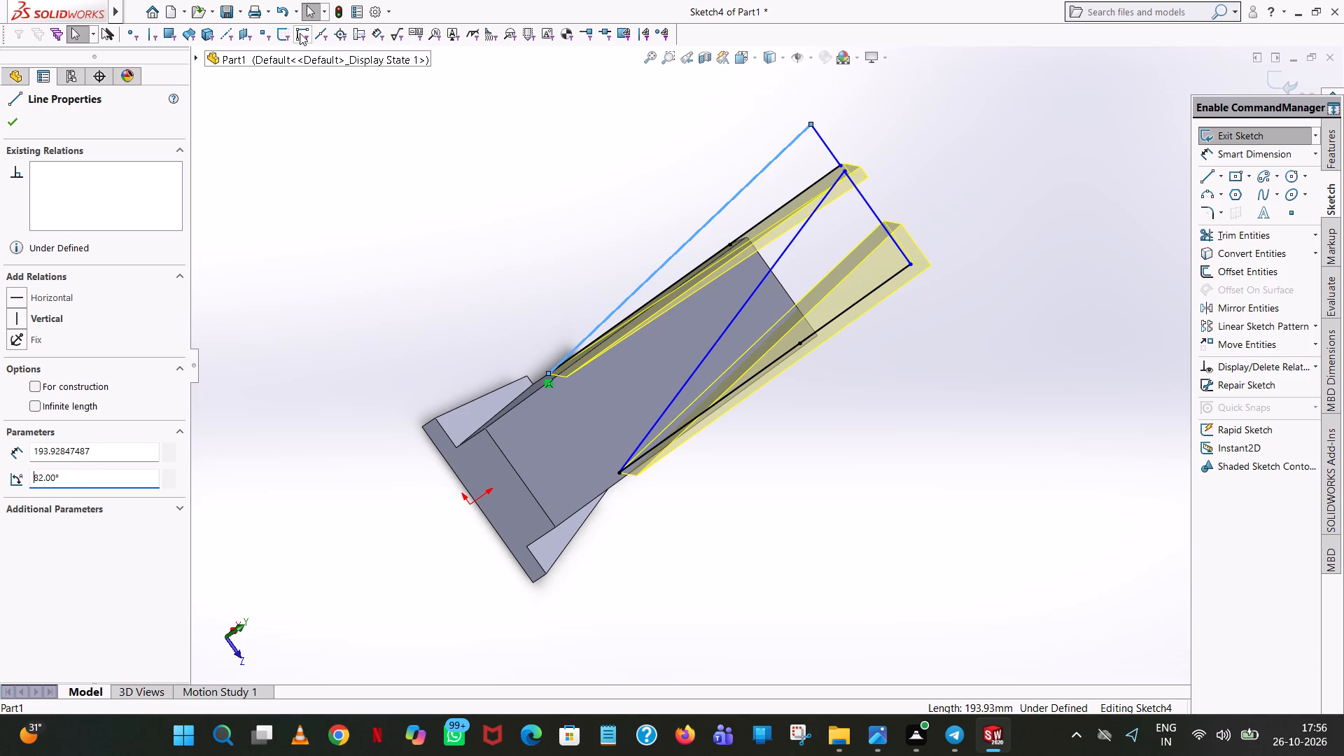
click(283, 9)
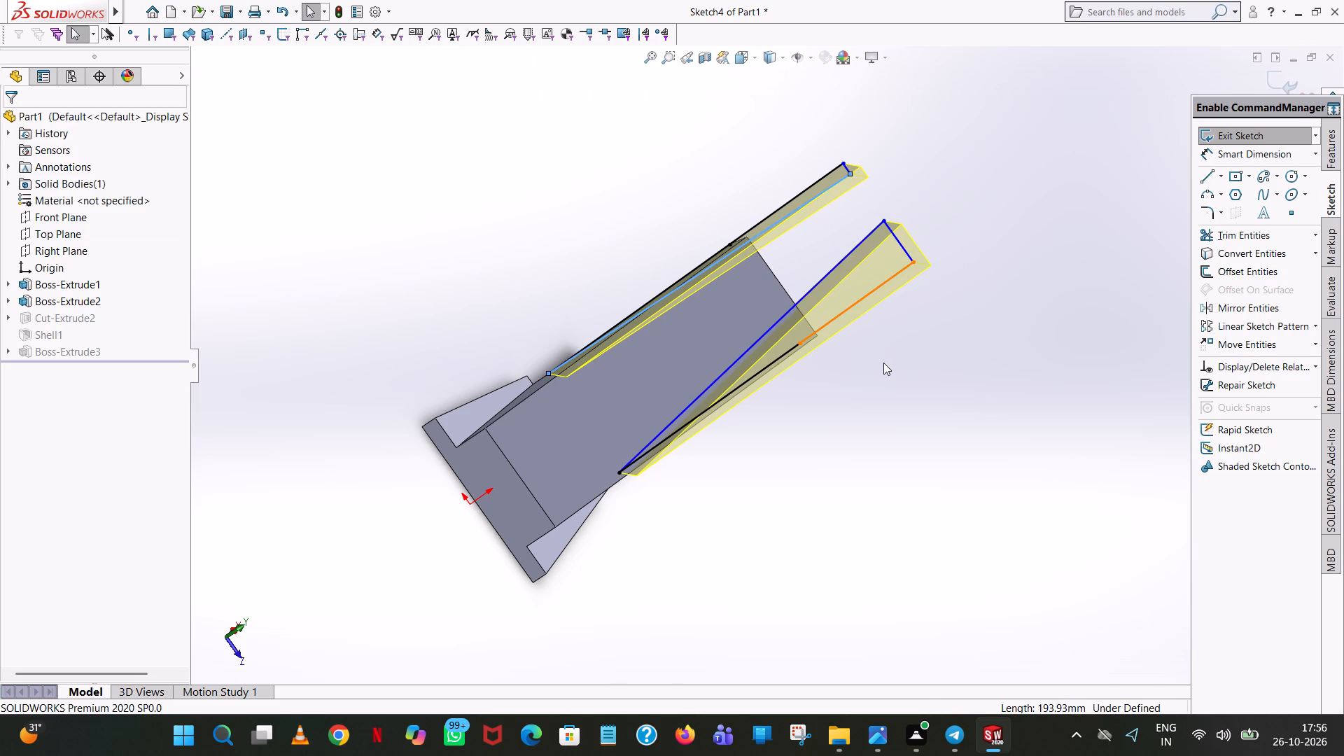
Set the angle of the upper side's slanted taper line to 98°.
middle_drag(885, 363, 878, 360)
scroll(879, 313, up, 1)
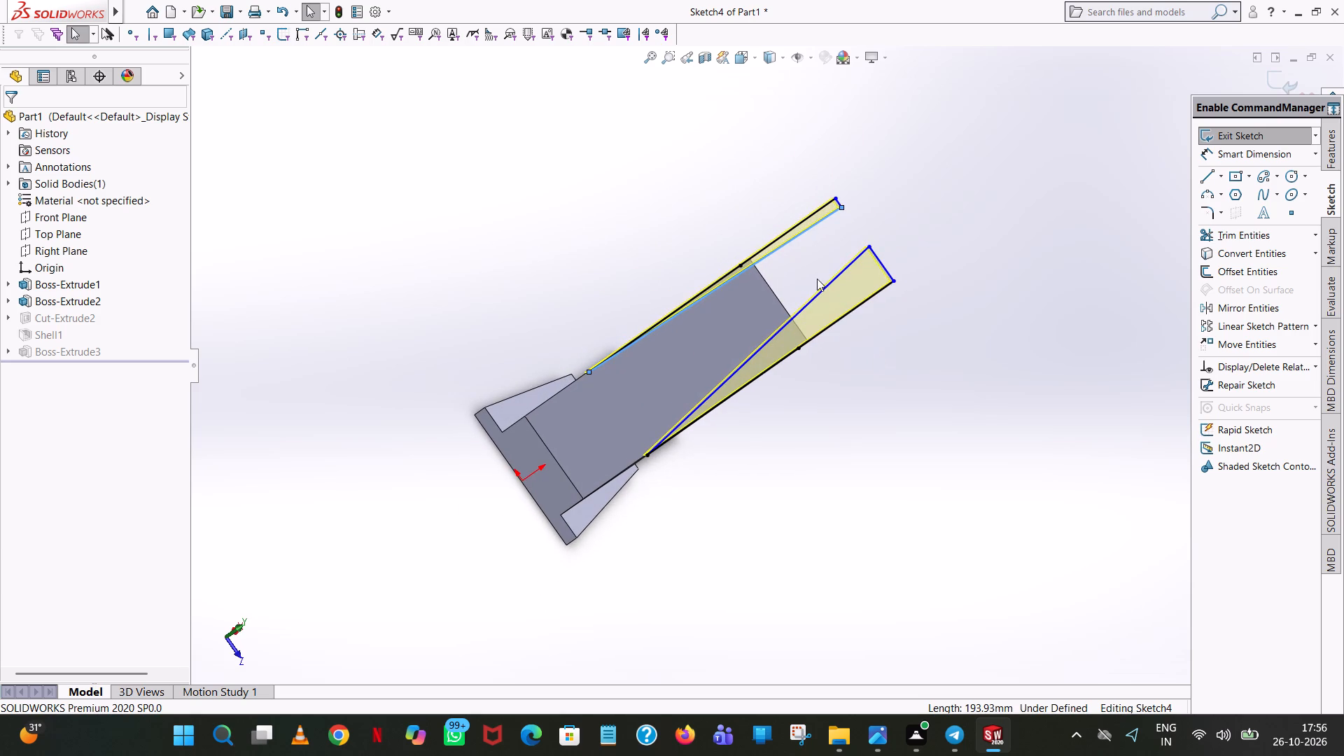
click(812, 225)
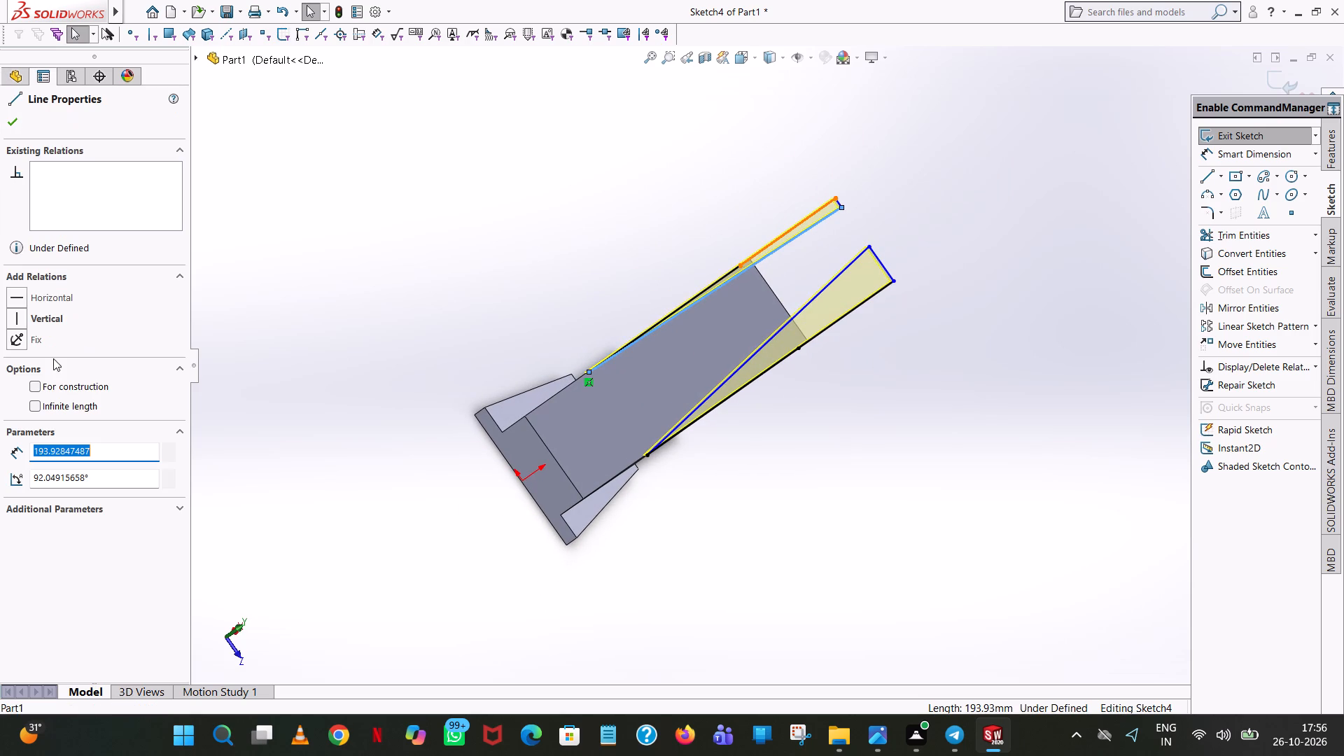
click(92, 484)
click(92, 479)
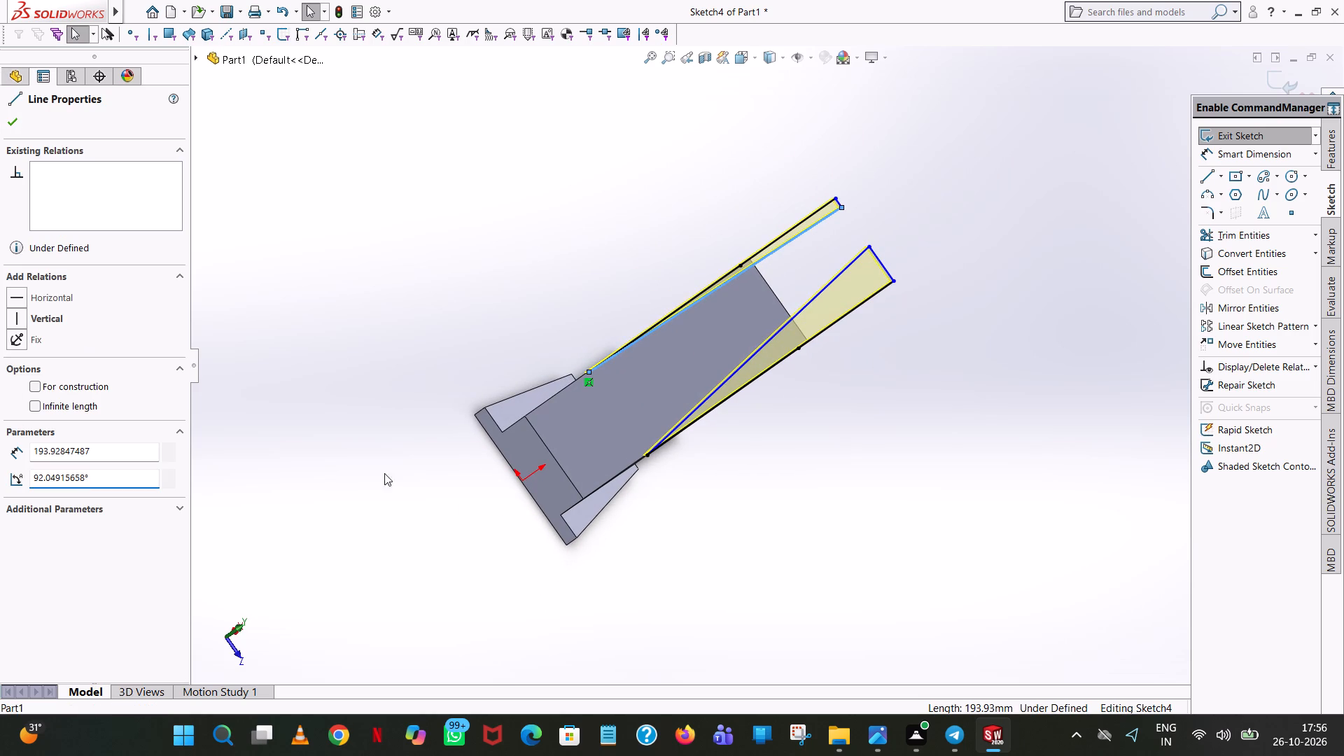
double_click(109, 478)
text(98)
key(Return)
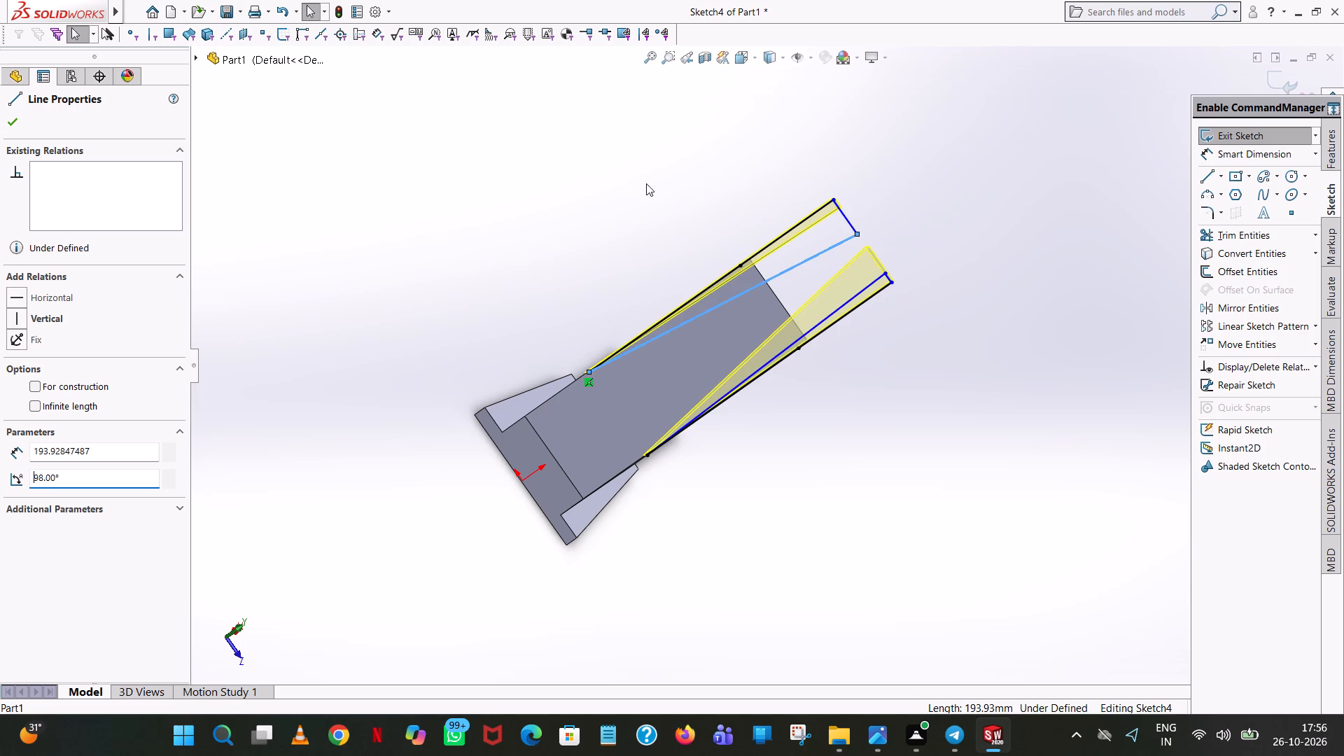
click(1040, 204)
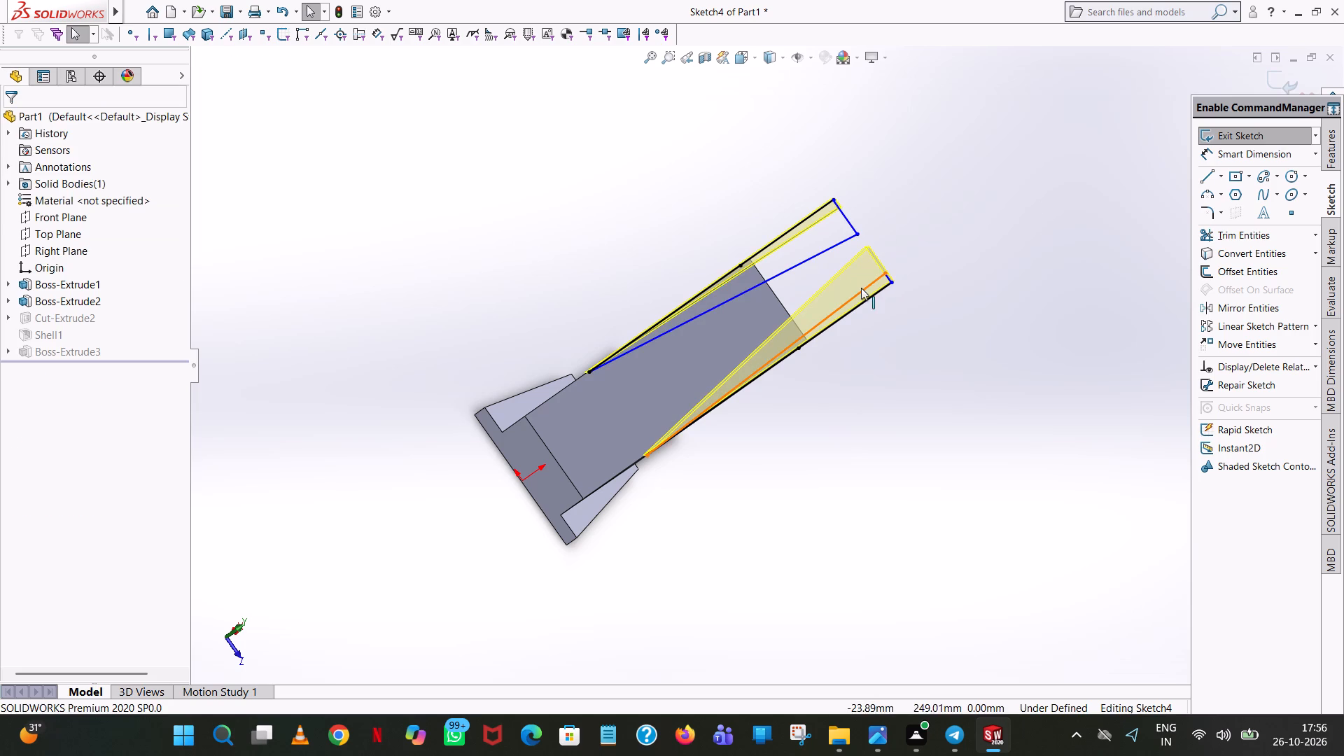
click(861, 289)
click(899, 167)
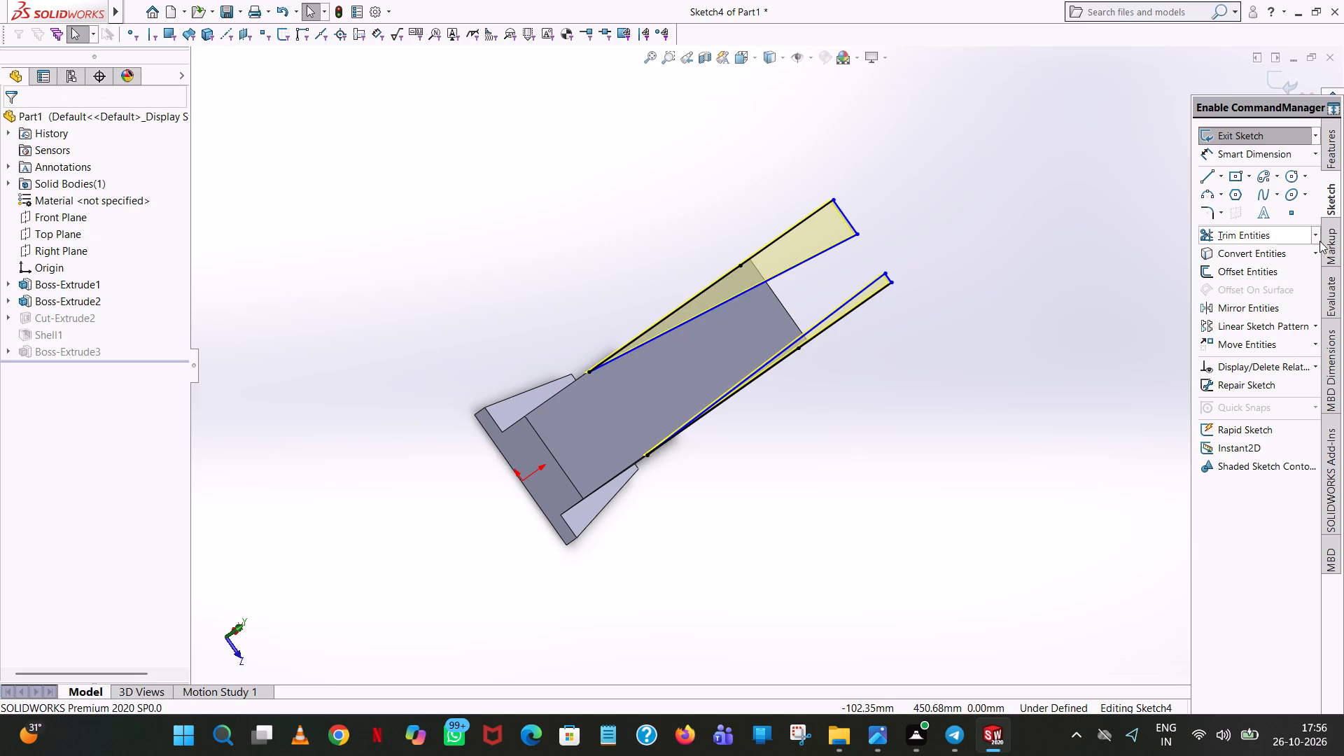
Dimension the angle between the upper slanted taper line and the arm's adjacent edge line.
click(1289, 161)
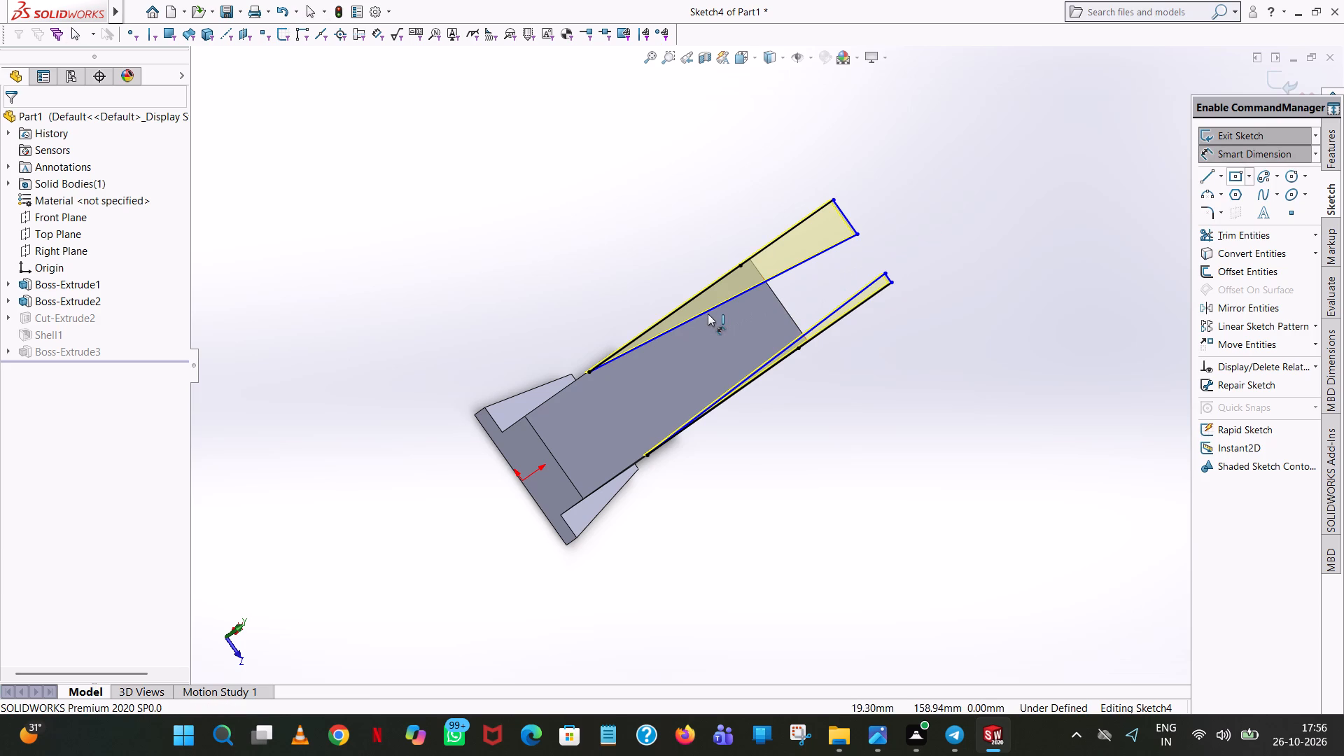
click(708, 314)
click(692, 298)
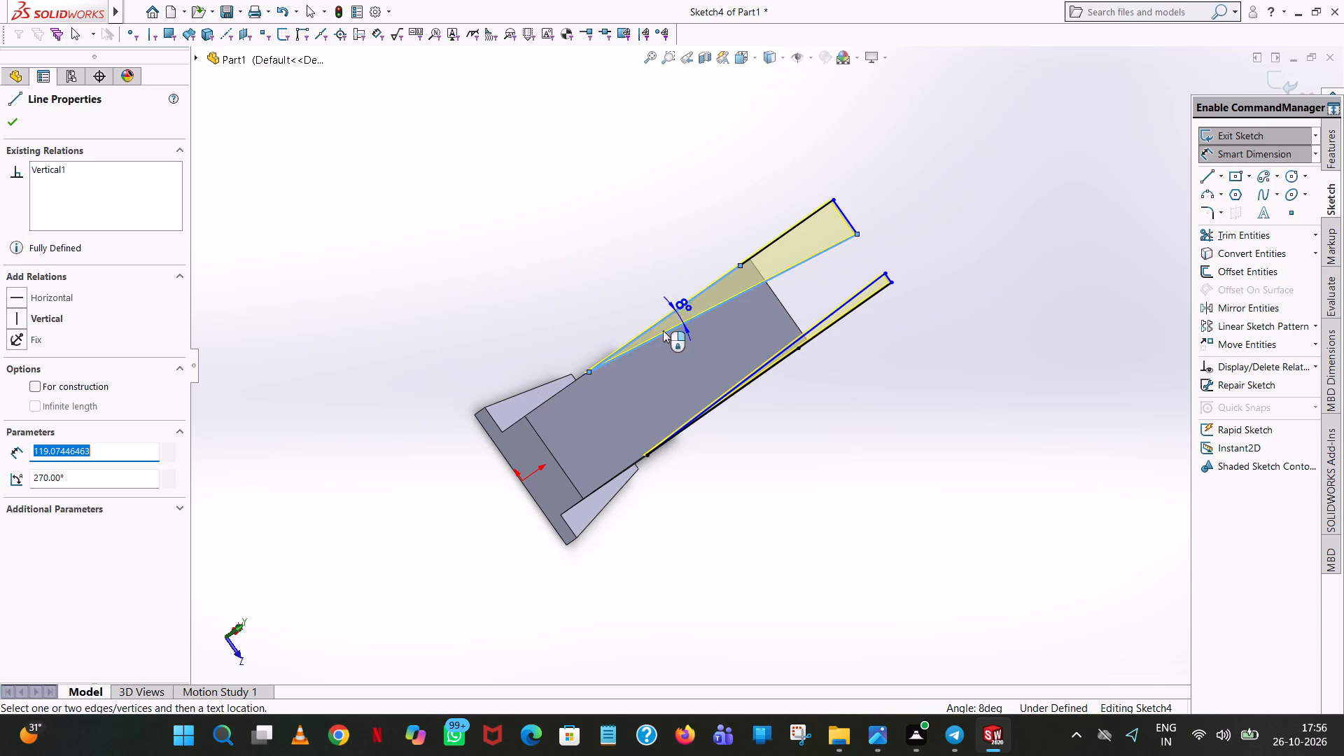
click(643, 340)
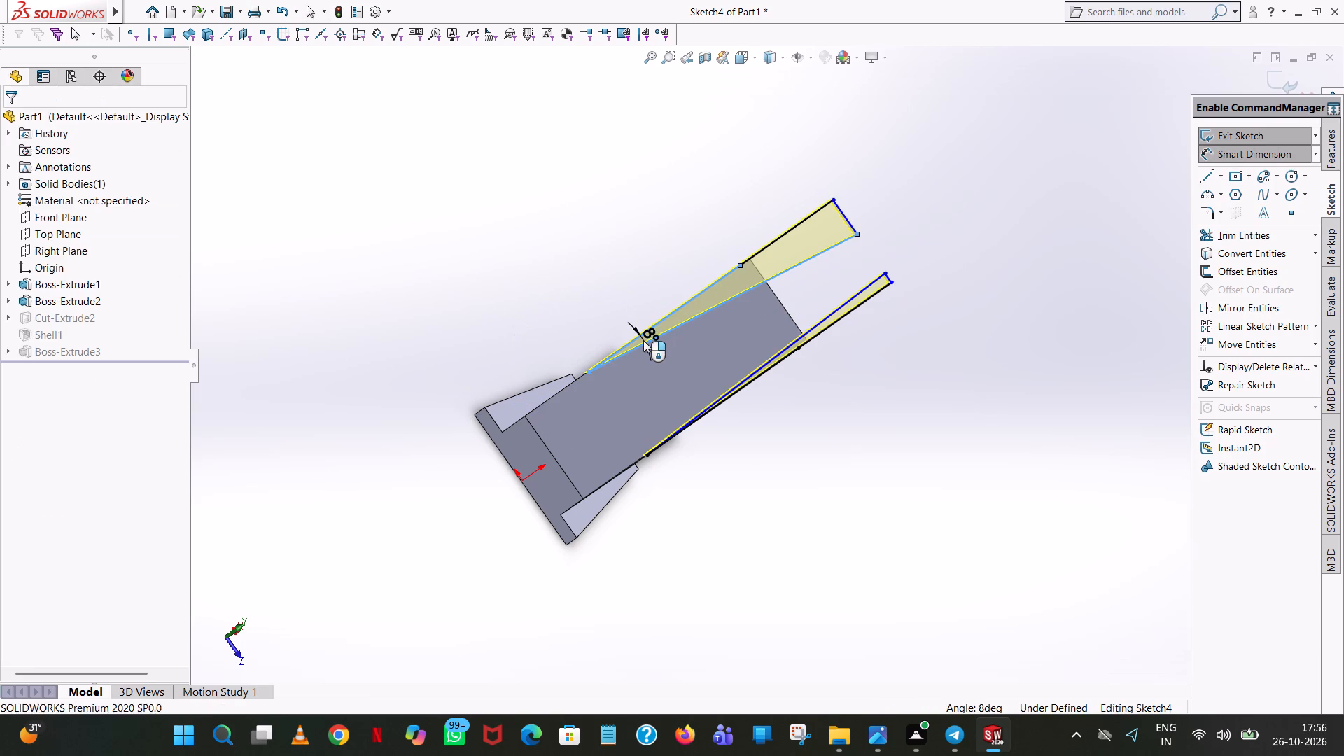
click(583, 318)
click(628, 191)
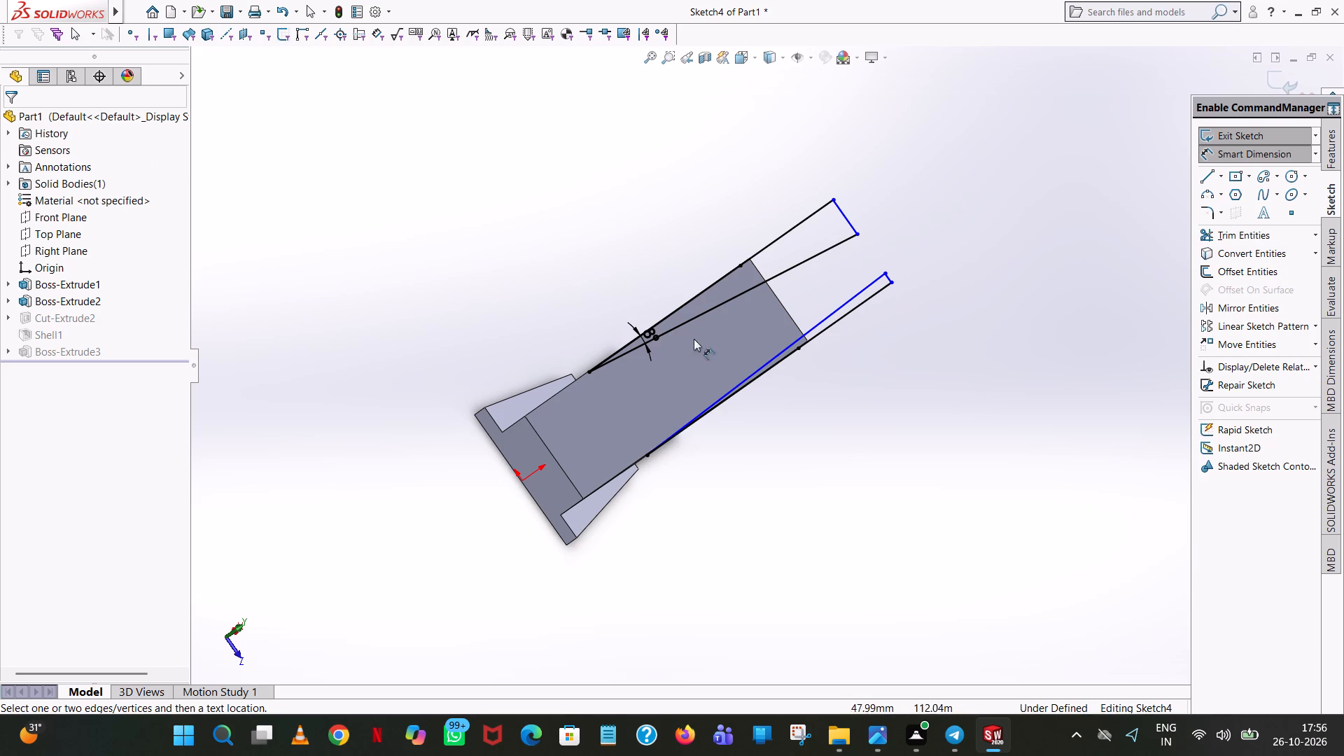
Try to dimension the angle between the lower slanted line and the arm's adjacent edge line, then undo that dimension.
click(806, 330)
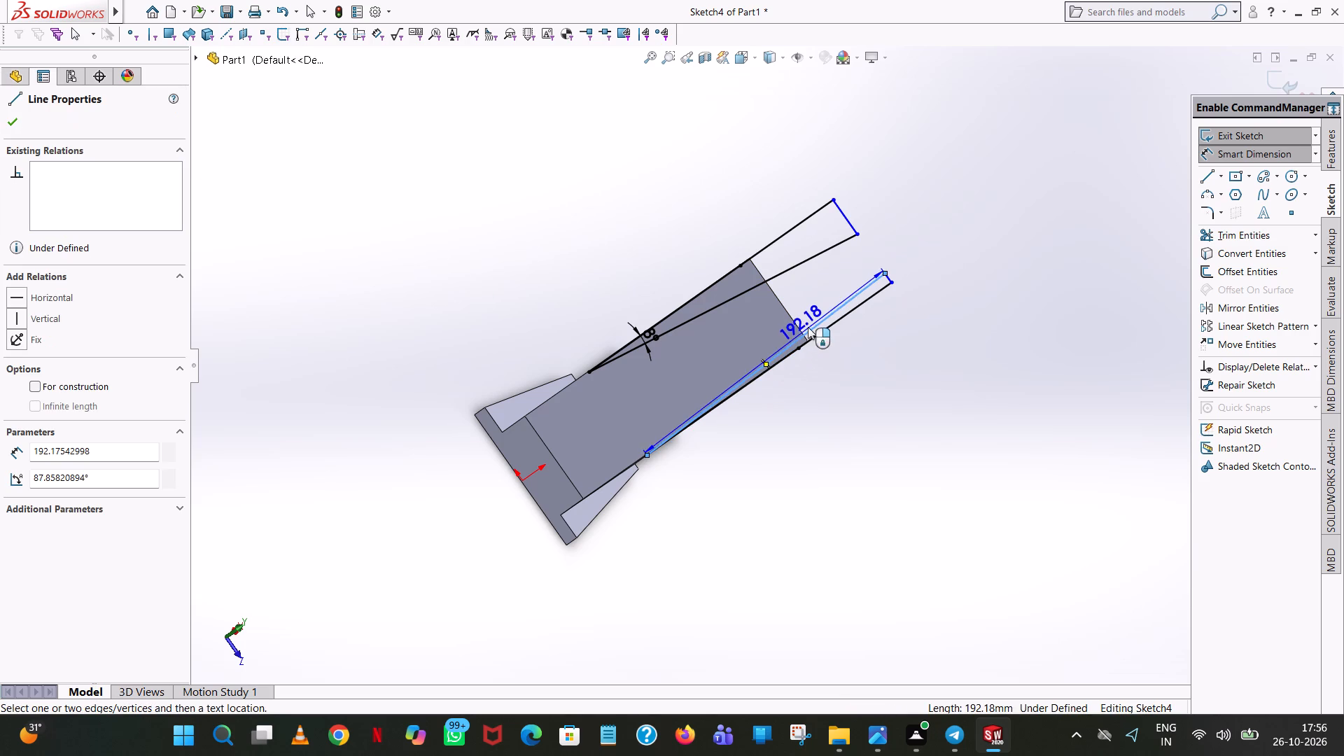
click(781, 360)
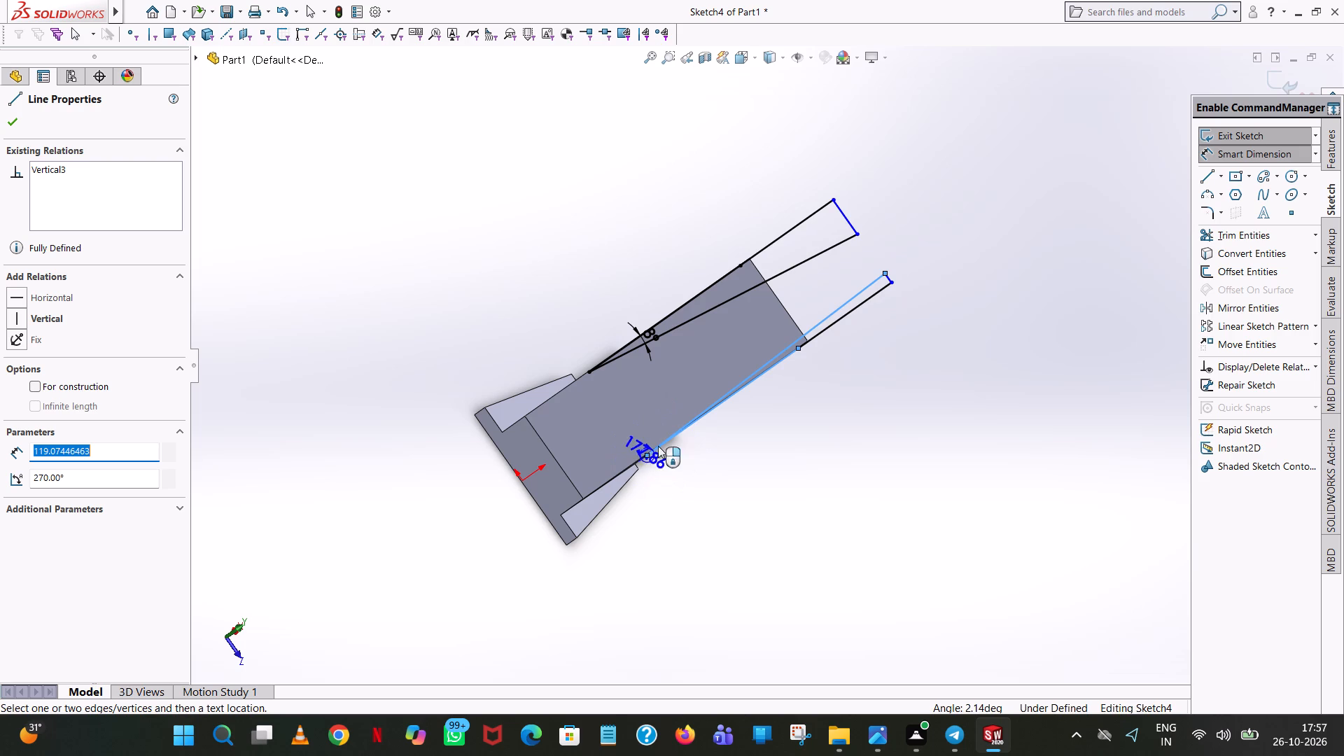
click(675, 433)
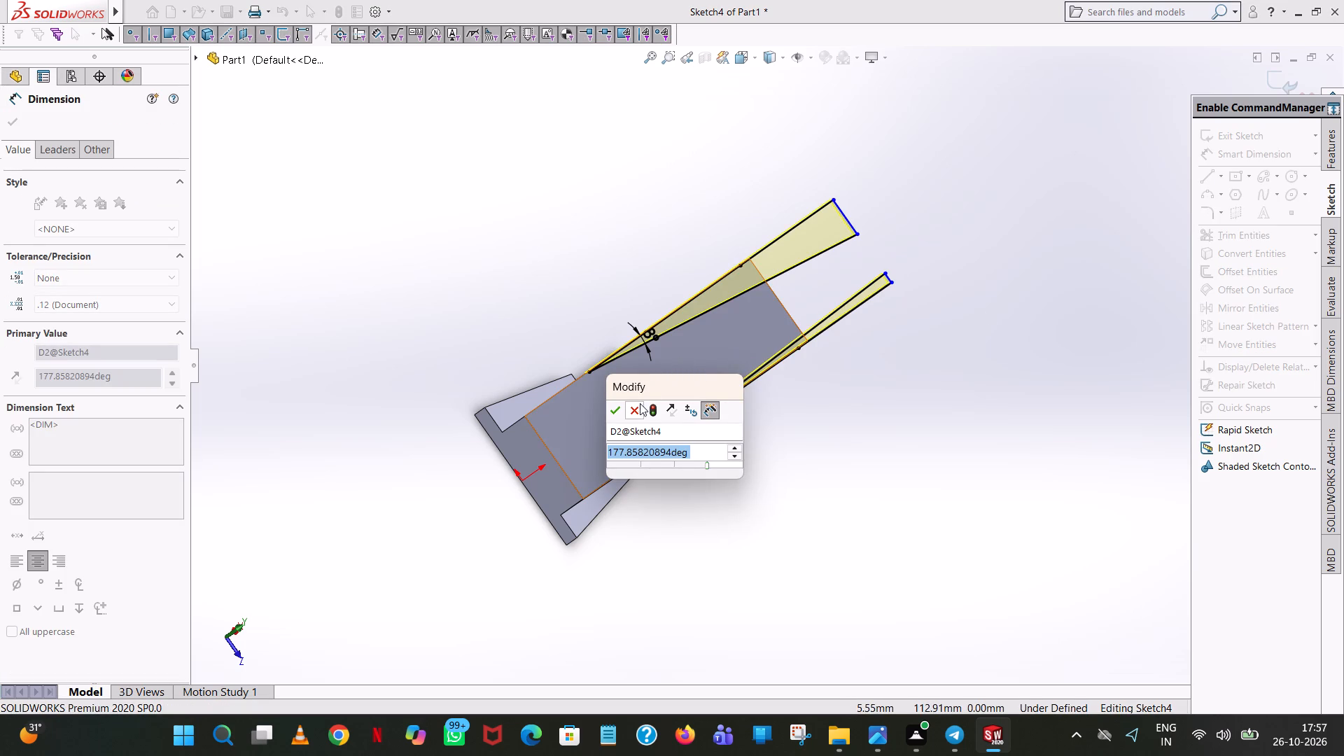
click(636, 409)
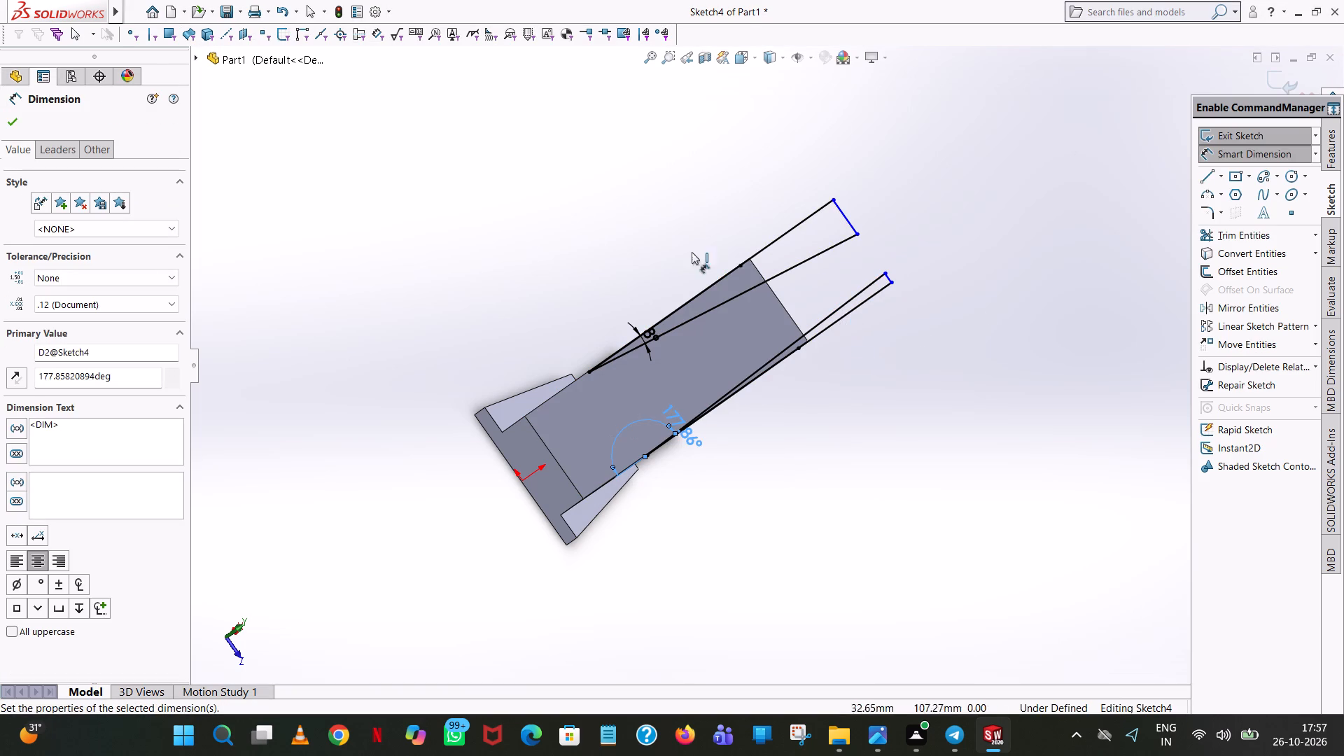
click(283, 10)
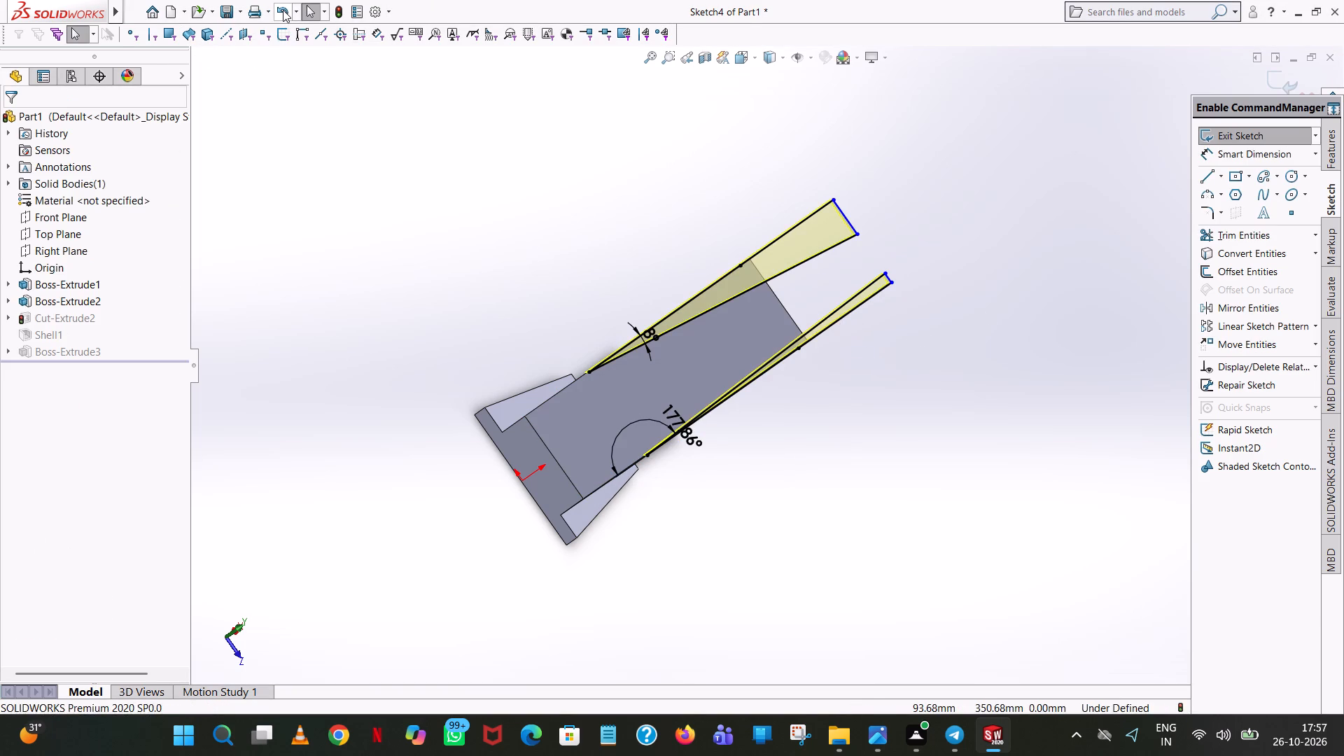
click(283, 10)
Set the angle of the lower side's slanted taper line to 82°.
click(850, 301)
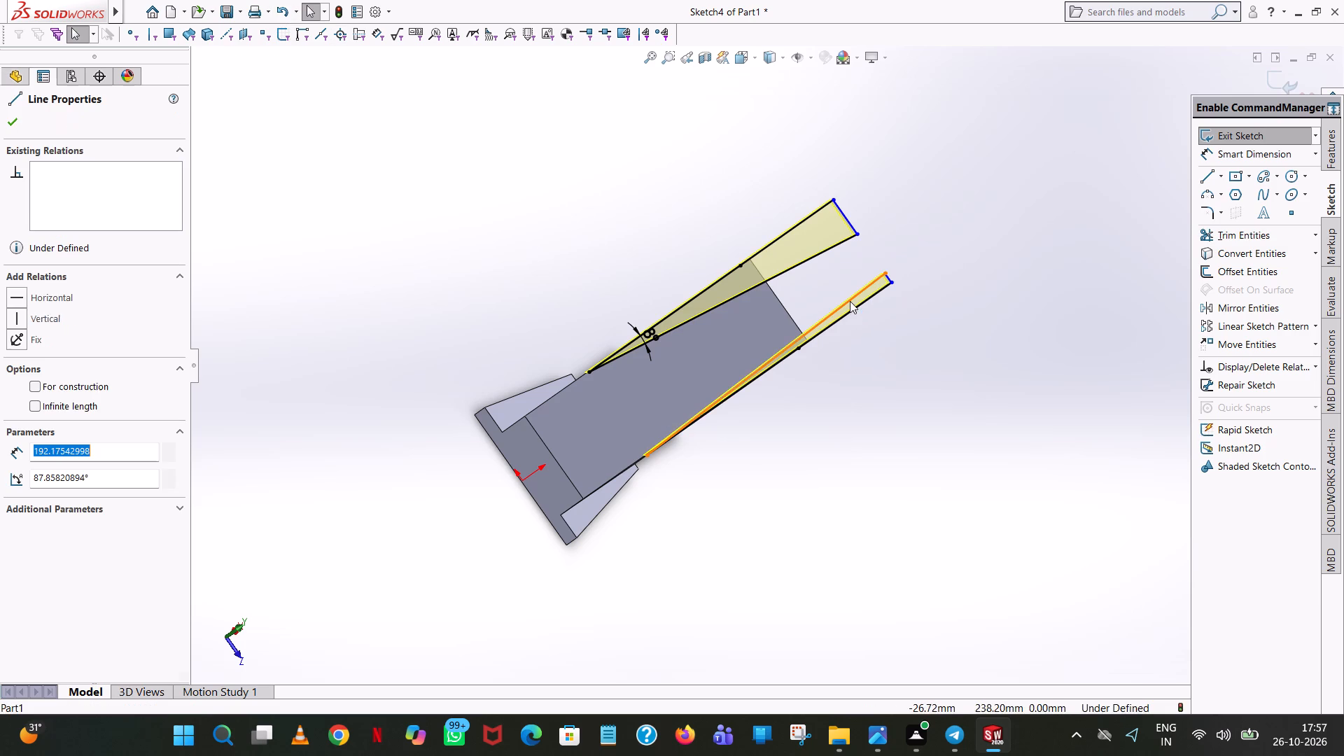
double_click(148, 478)
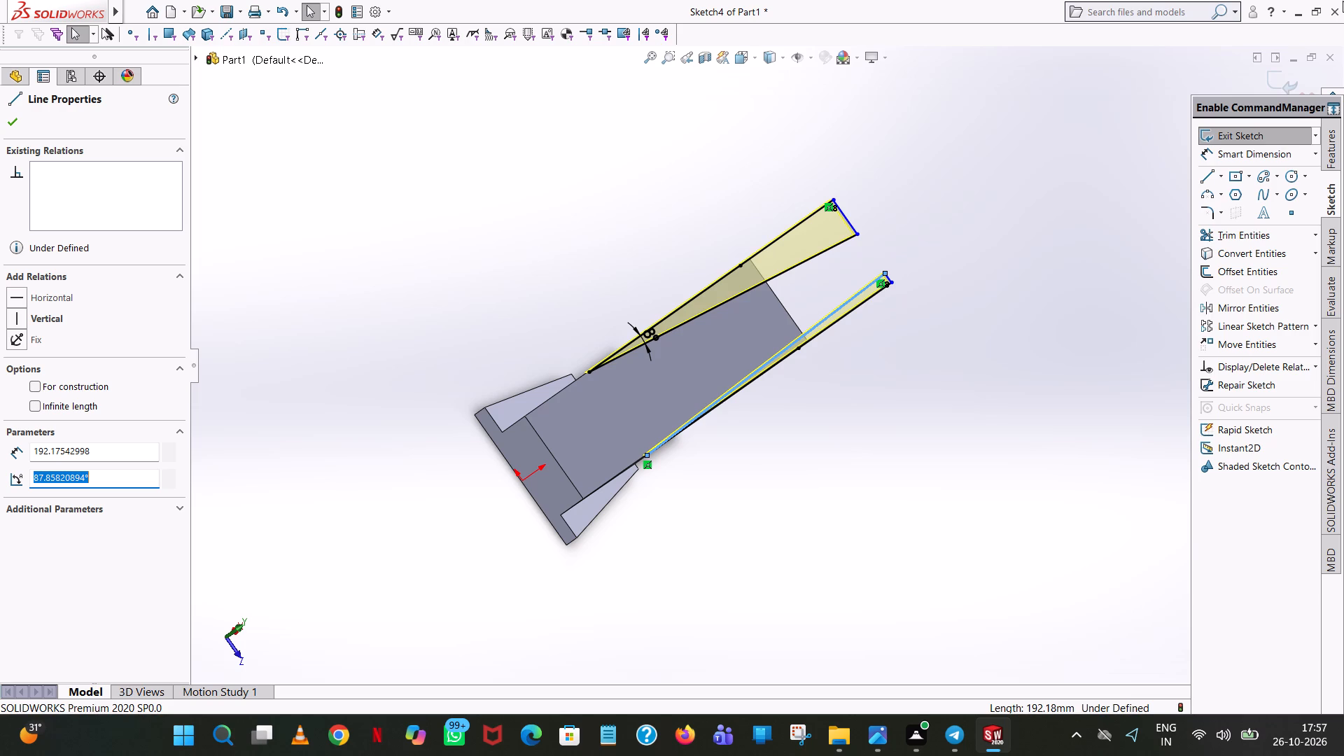
text(82)
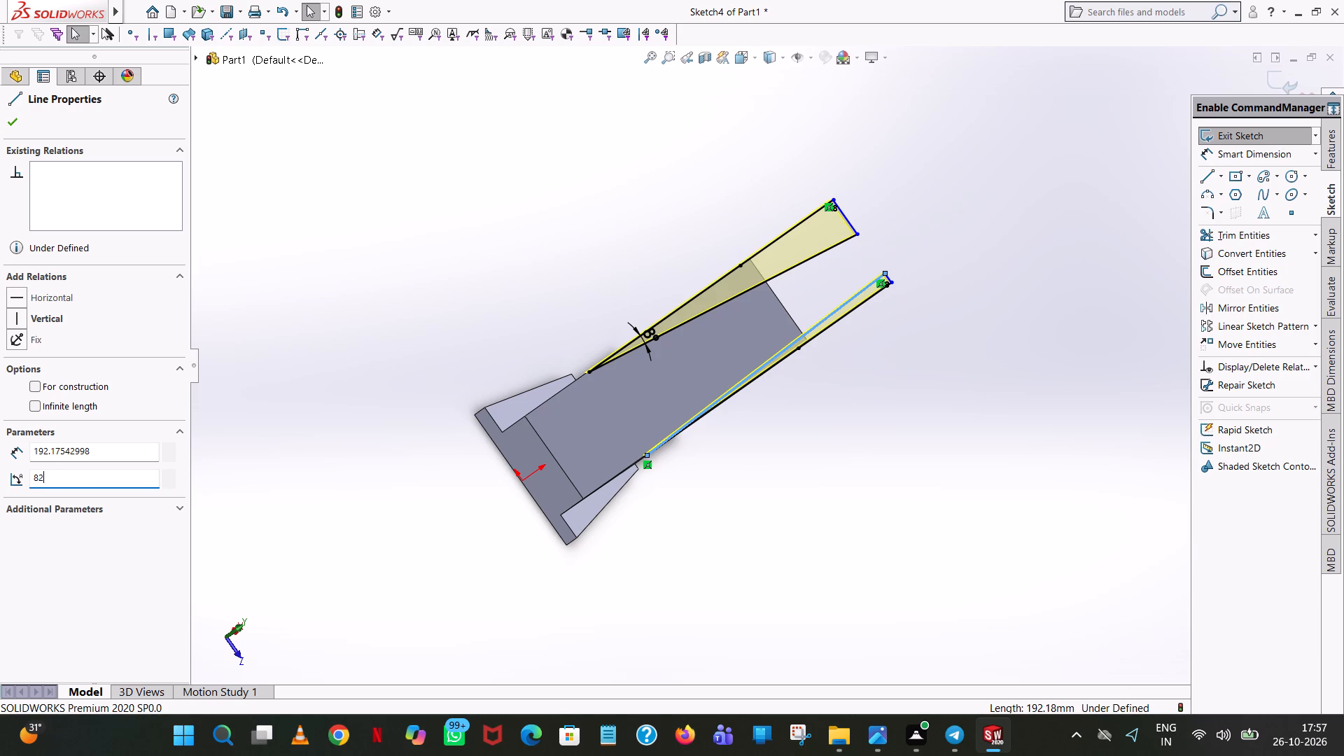
key(Return)
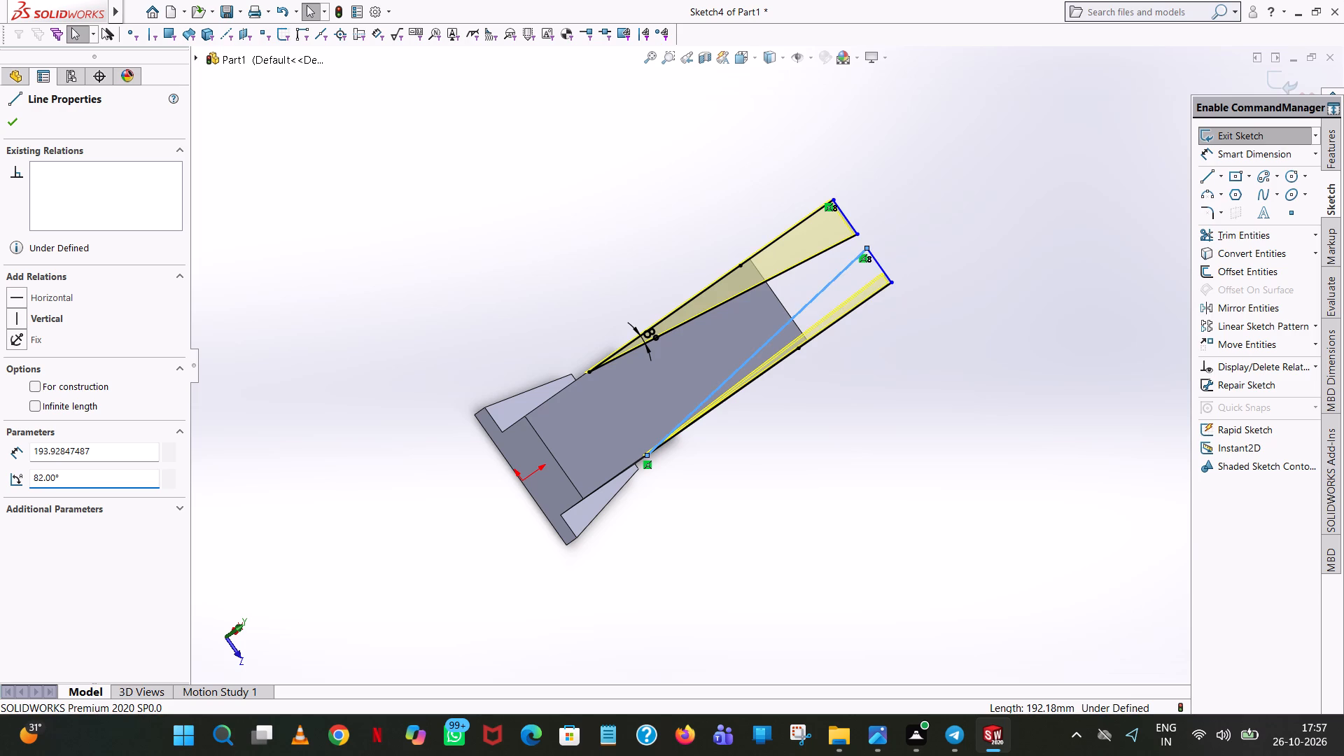
click(406, 213)
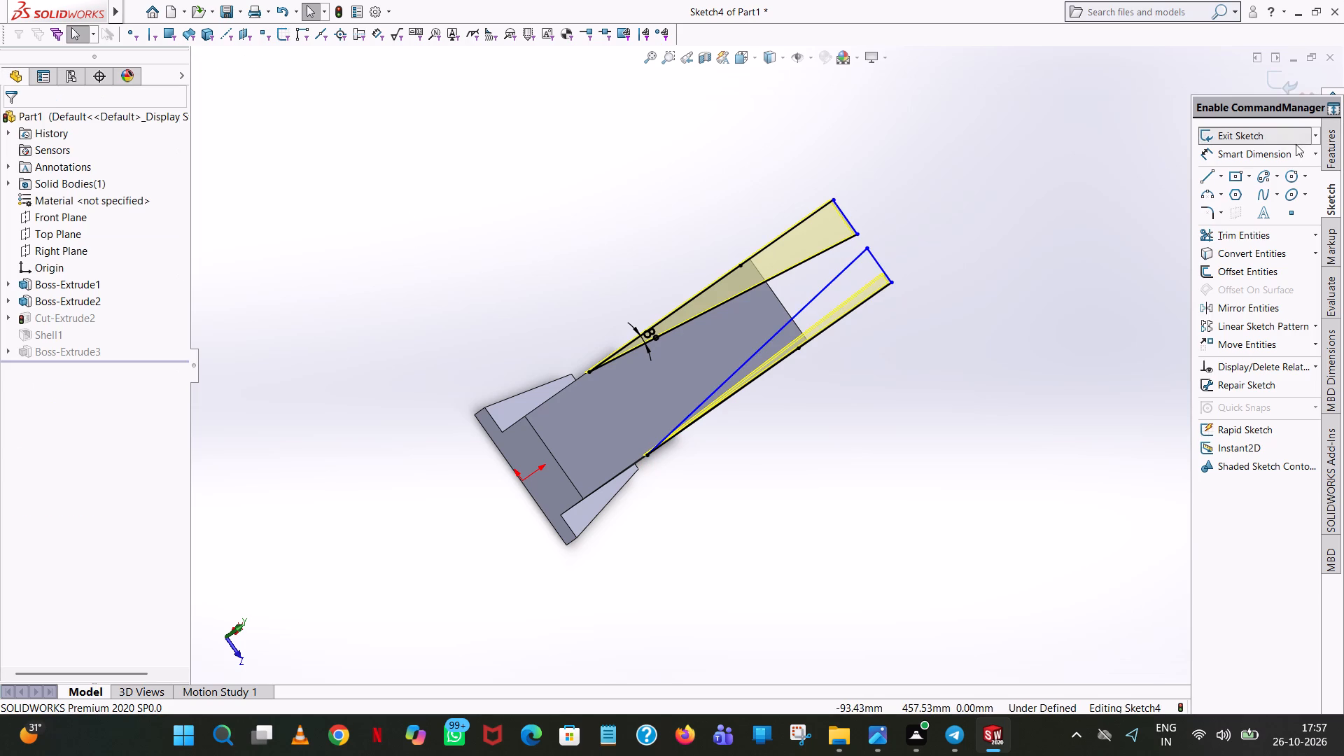
Exit the arm's taper sketch to rebuild the part with its changed angles.
click(1259, 130)
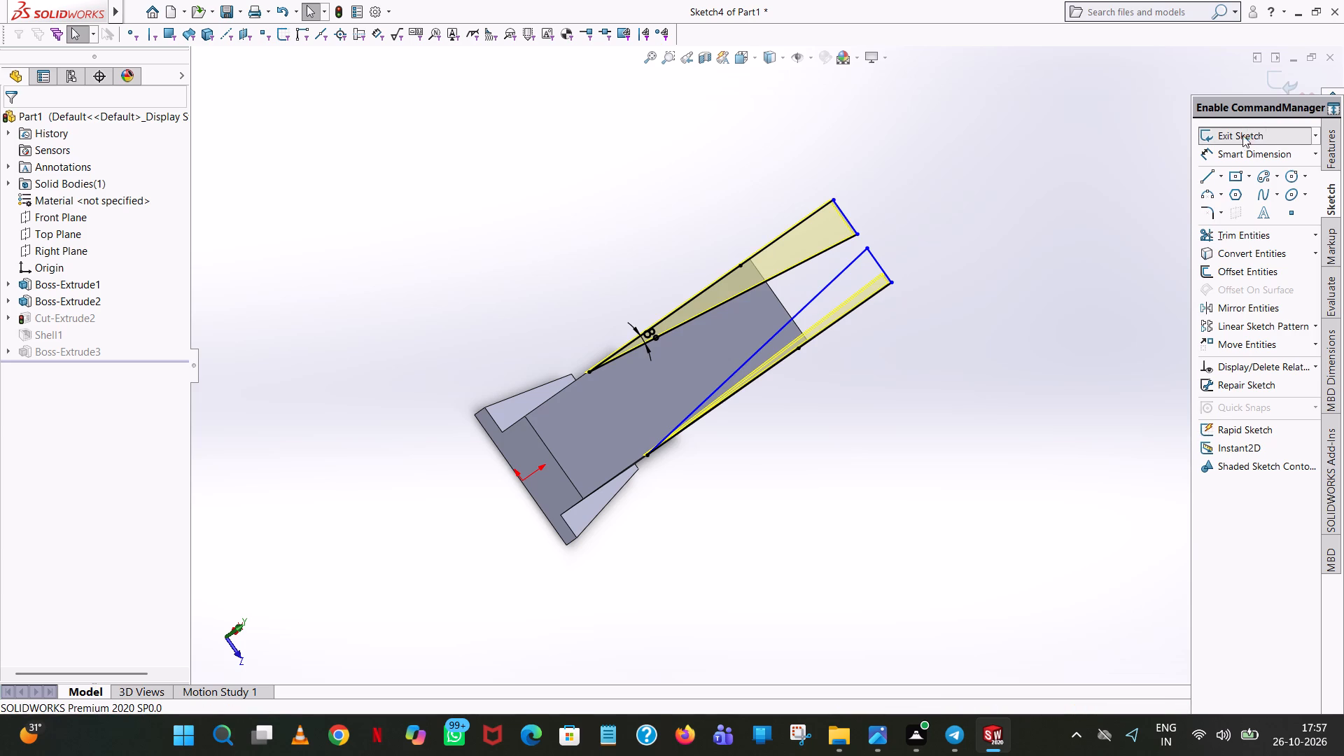
Examine the rebuilt tapered arm and how the half-ring boss fits its upper end from several sides.
middle_drag(871, 409, 906, 243)
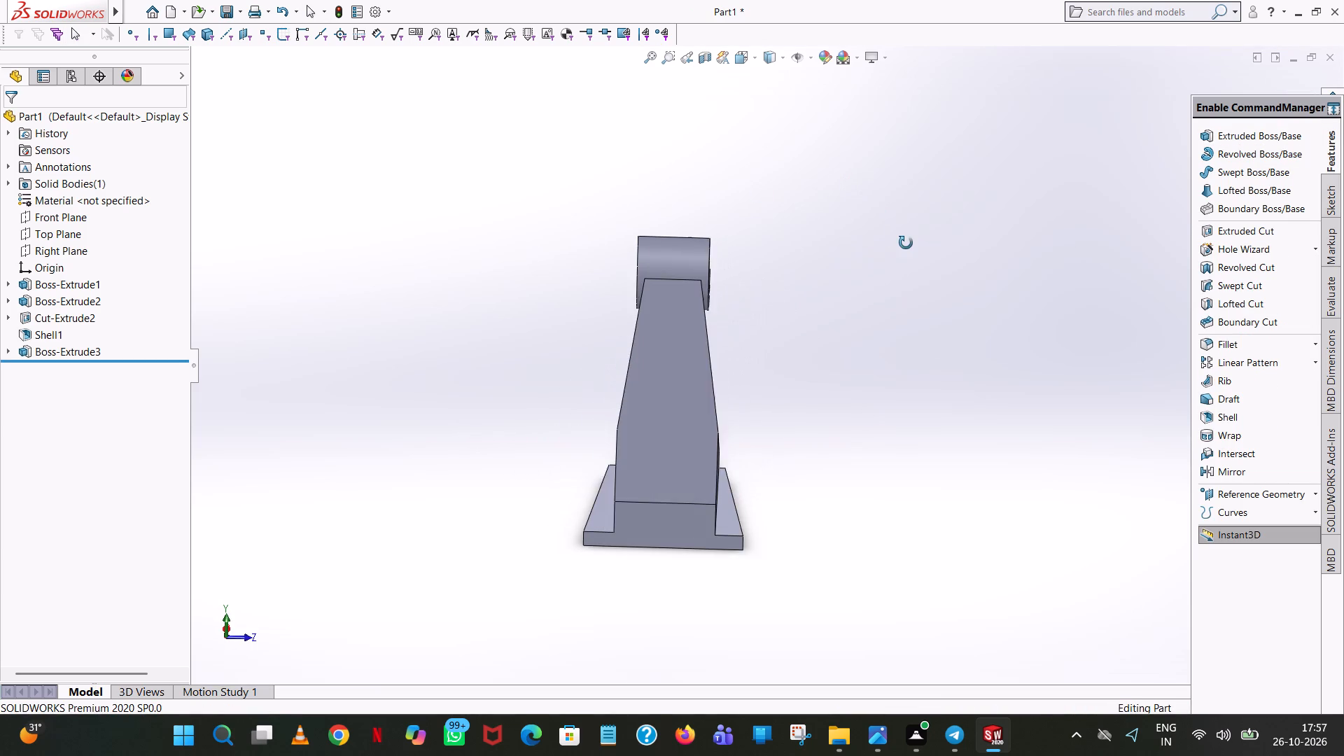
middle_drag(906, 243, 903, 243)
scroll(729, 286, down, 7)
middle_drag(716, 281, 508, 307)
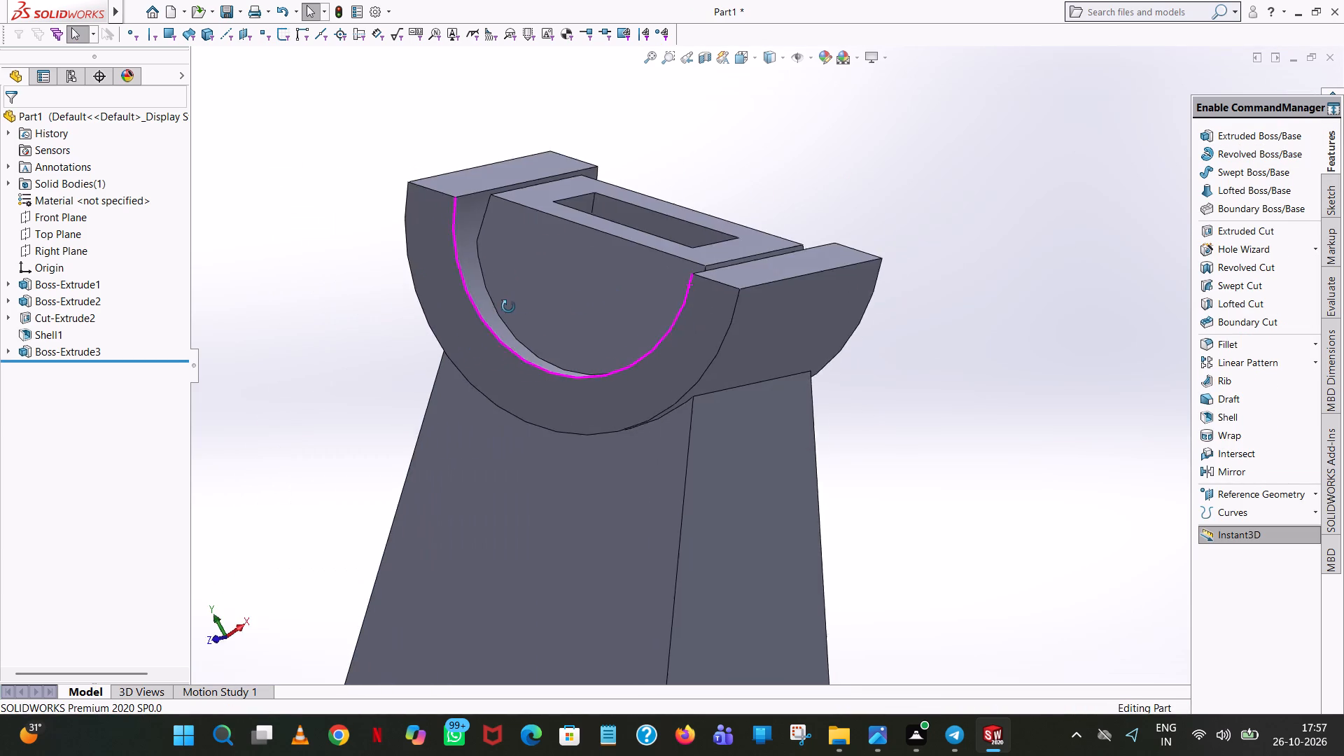
middle_drag(508, 307, 570, 284)
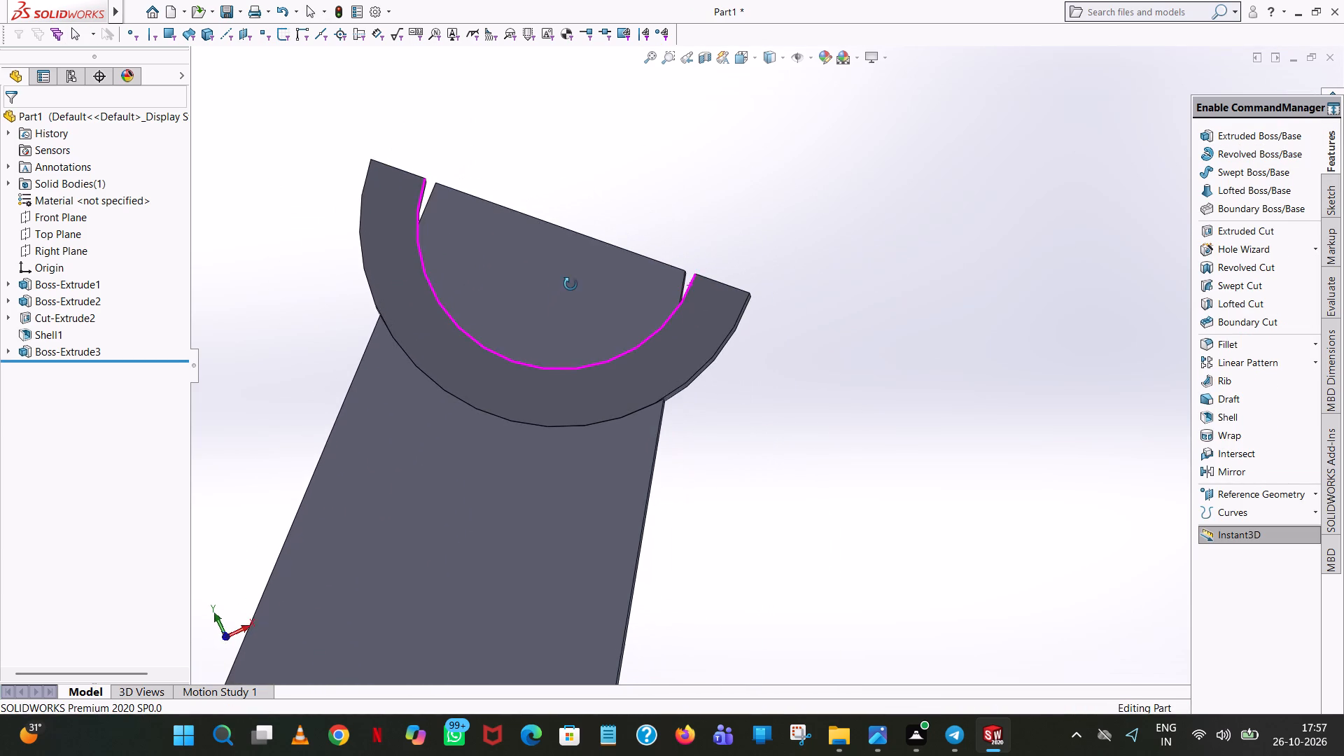
middle_drag(570, 284, 571, 283)
scroll(571, 283, up, 6)
middle_drag(736, 374, 780, 423)
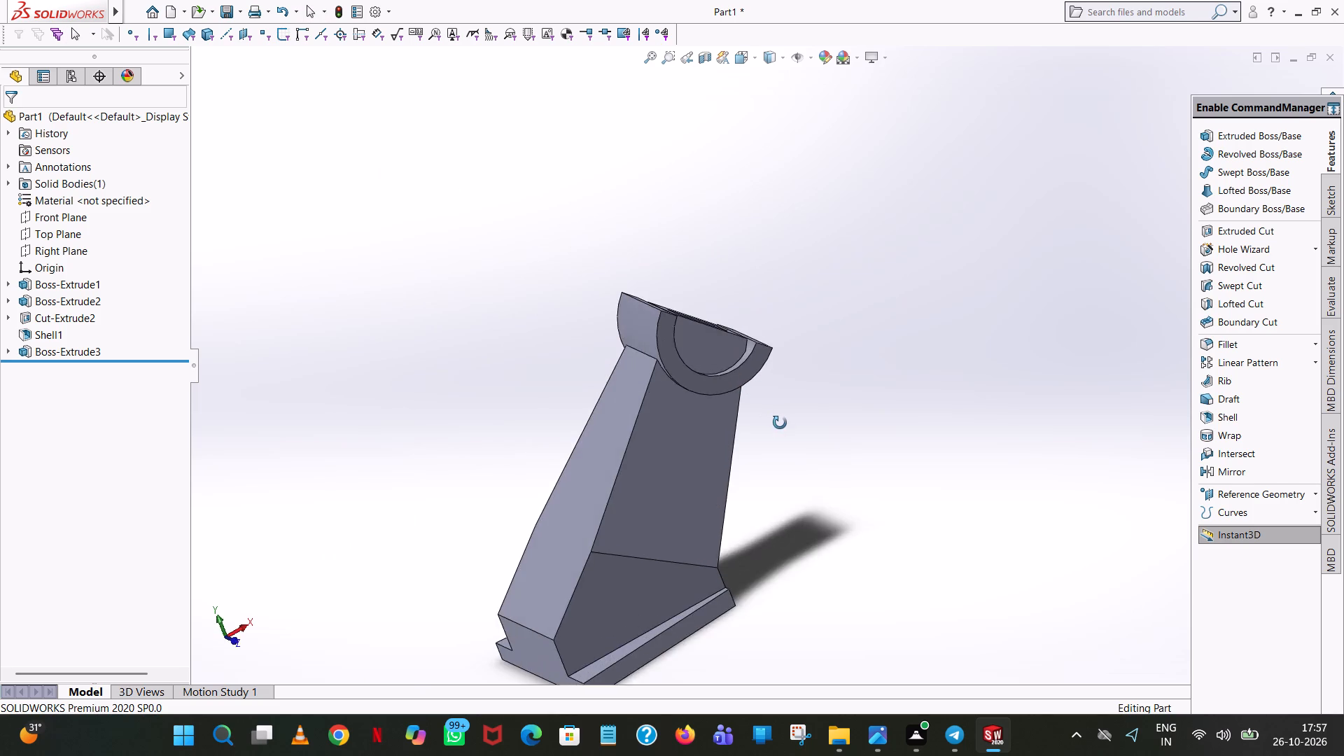
middle_drag(780, 423, 734, 272)
scroll(841, 367, up, 1)
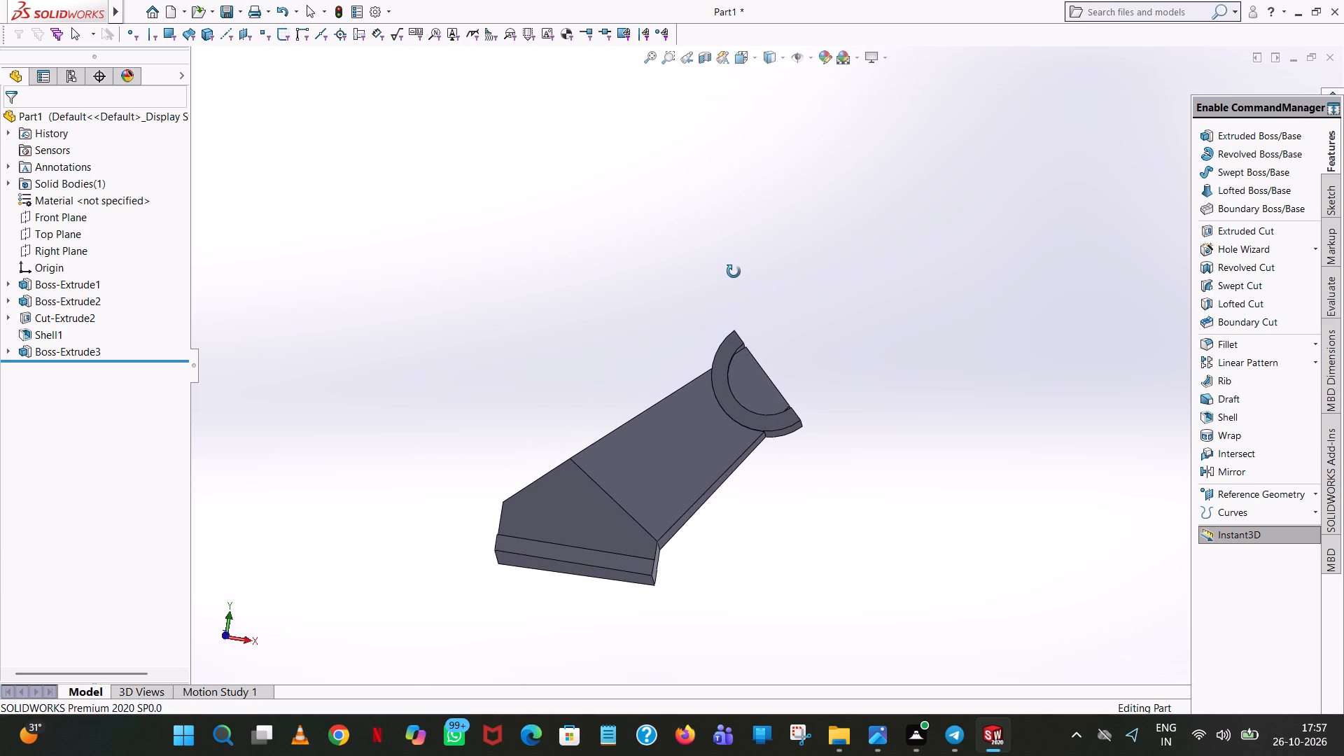
middle_drag(734, 272, 737, 338)
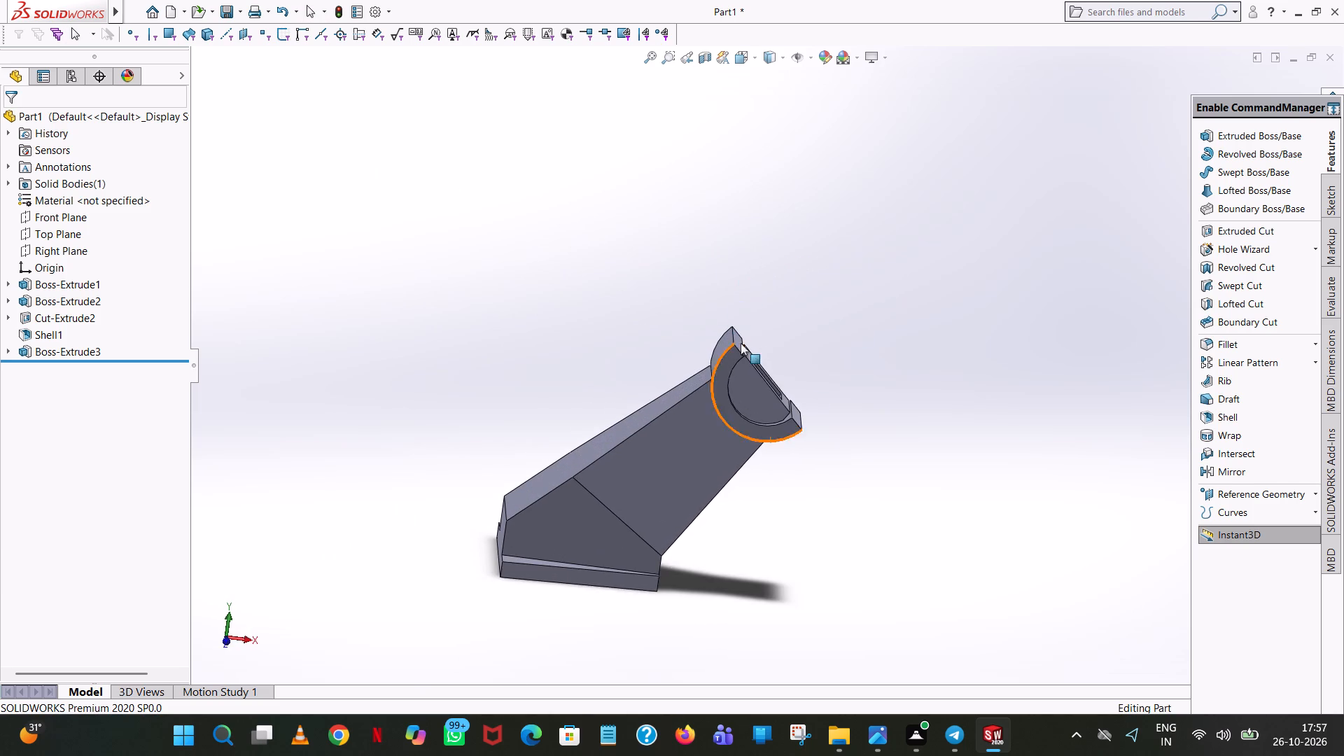
scroll(757, 388, down, 7)
scroll(759, 393, up, 11)
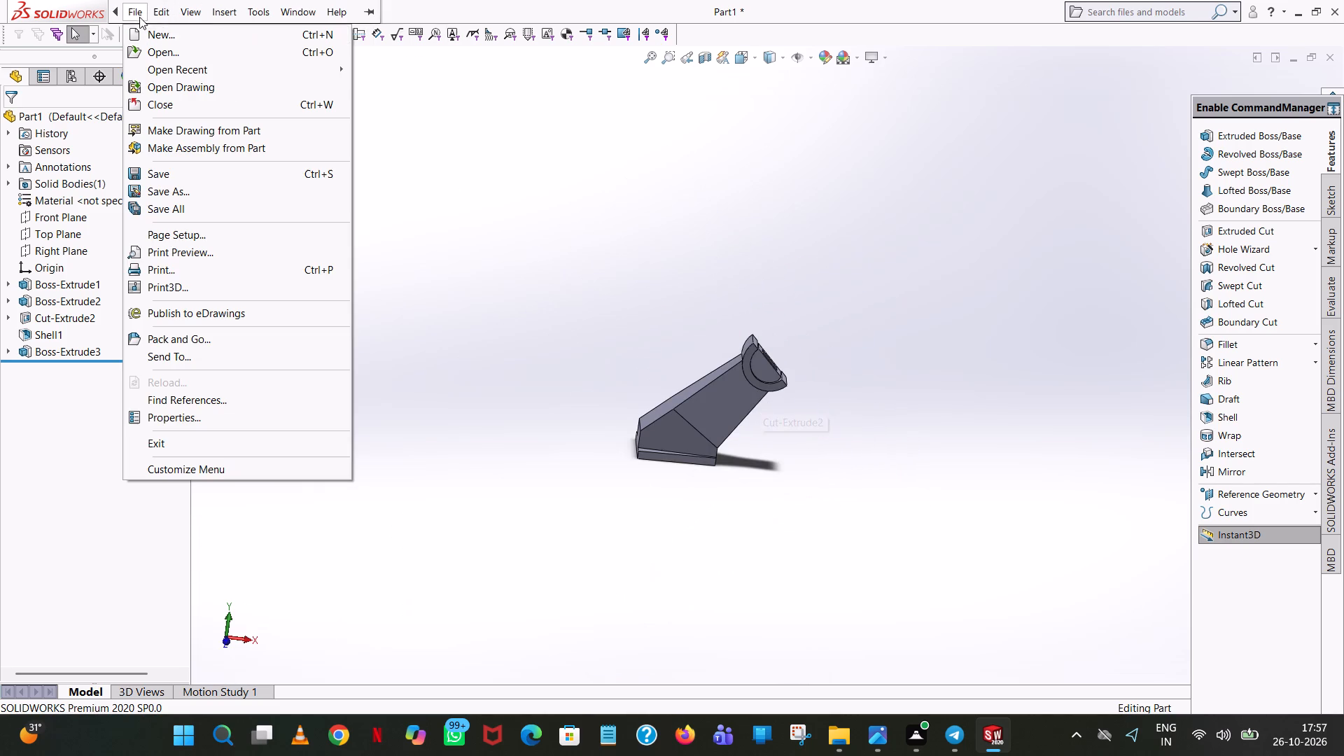
scroll(763, 413, up, 4)
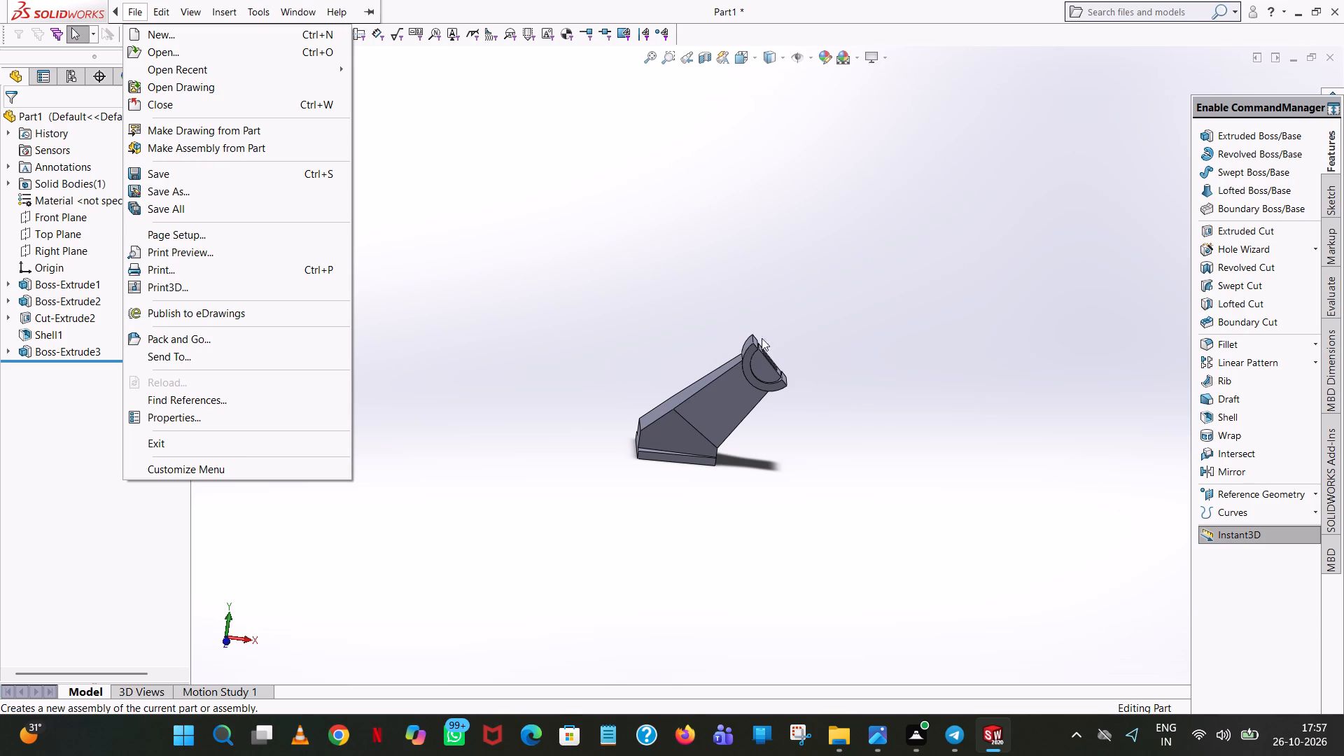
click(624, 210)
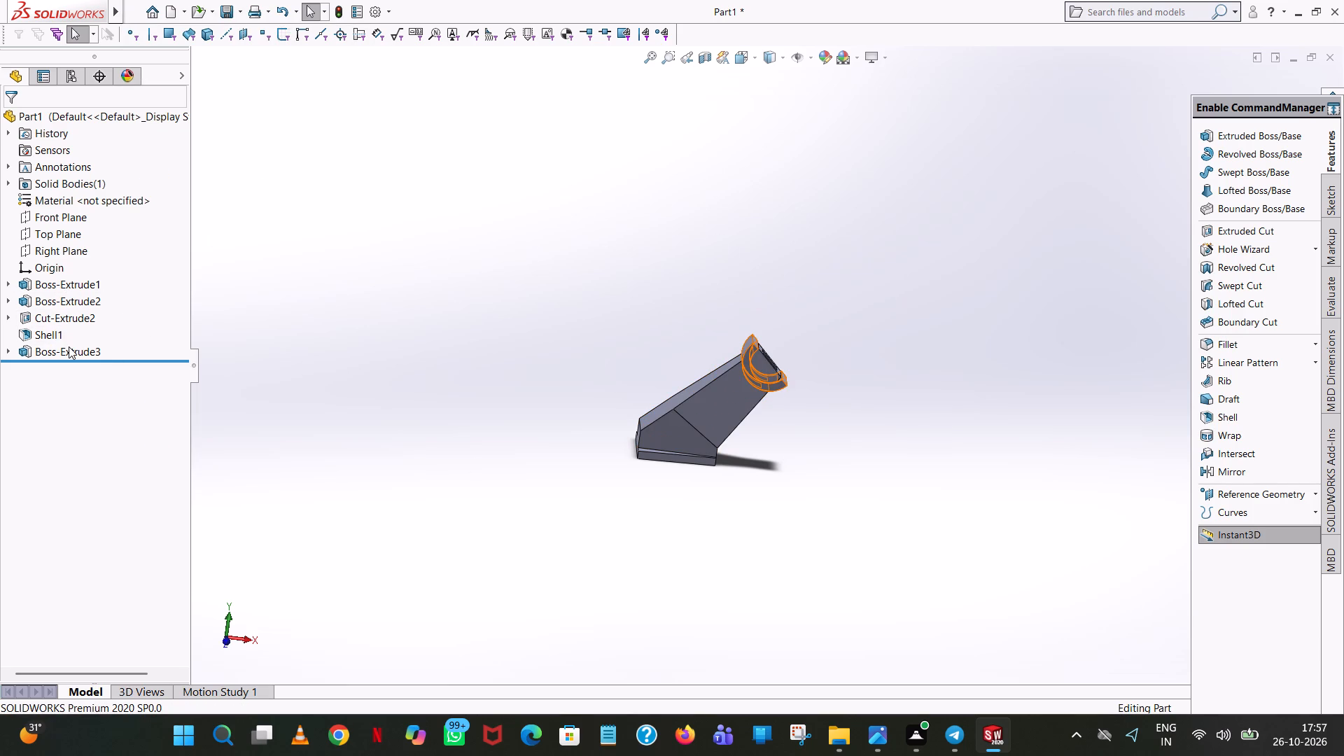
Delete the half-ring boss extrusion, Boss-Extrude3, at the arm's upper end while keeping its sketch.
click(69, 346)
right_click(69, 346)
click(117, 423)
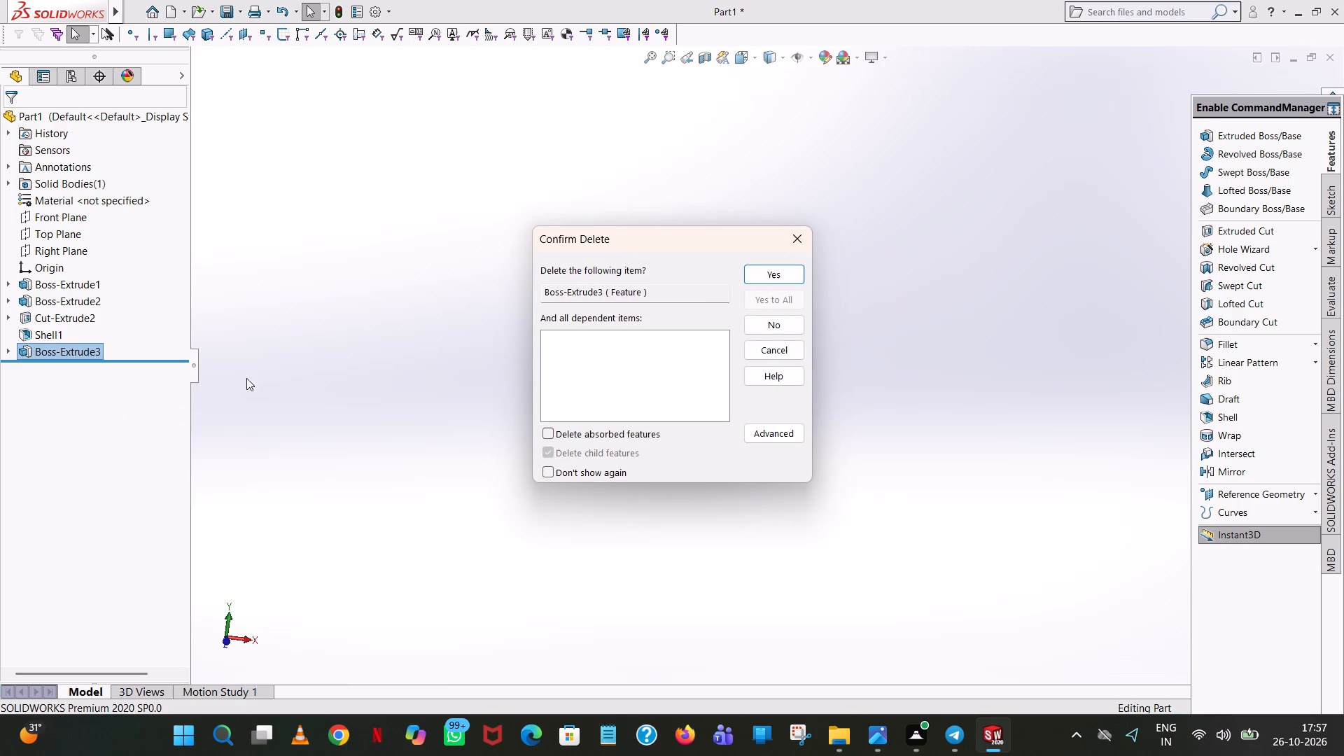
click(762, 275)
Delete the leftover half-ring profile sketch, Sketch6.
scroll(864, 439, down, 6)
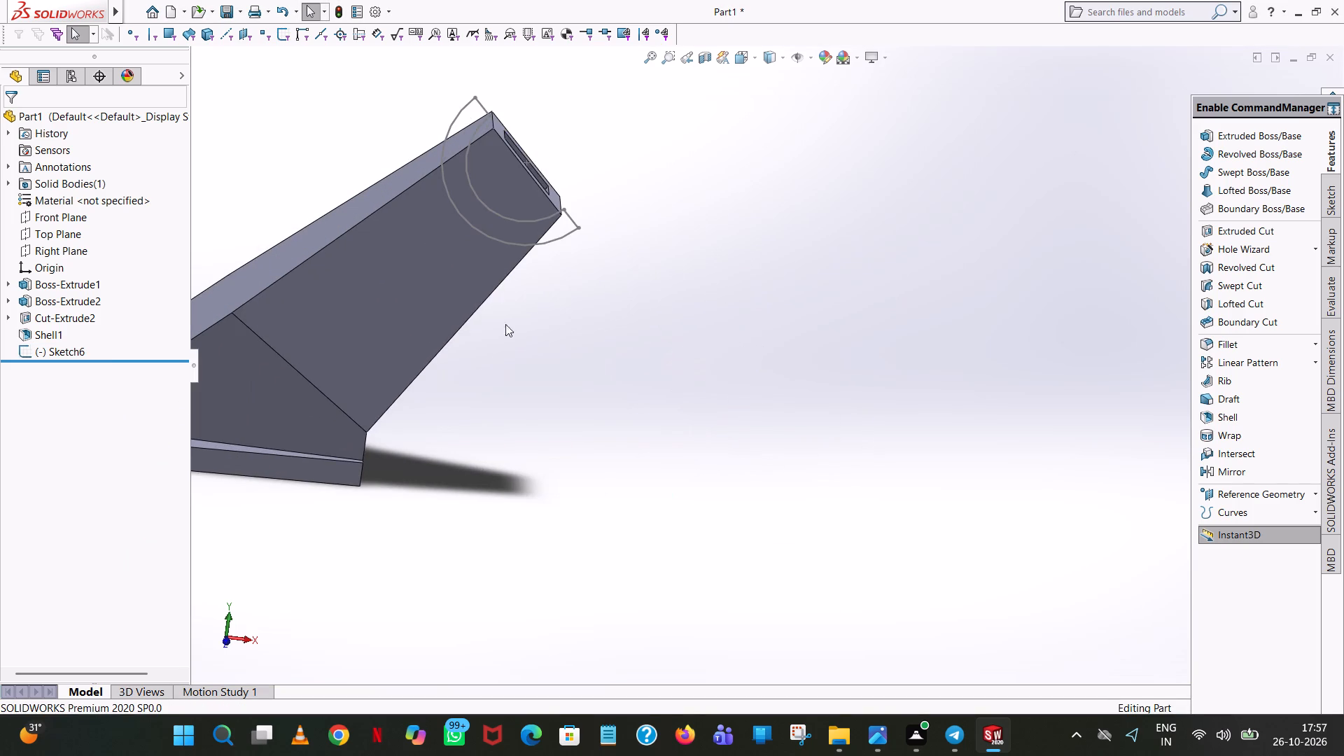
click(52, 347)
right_click(52, 347)
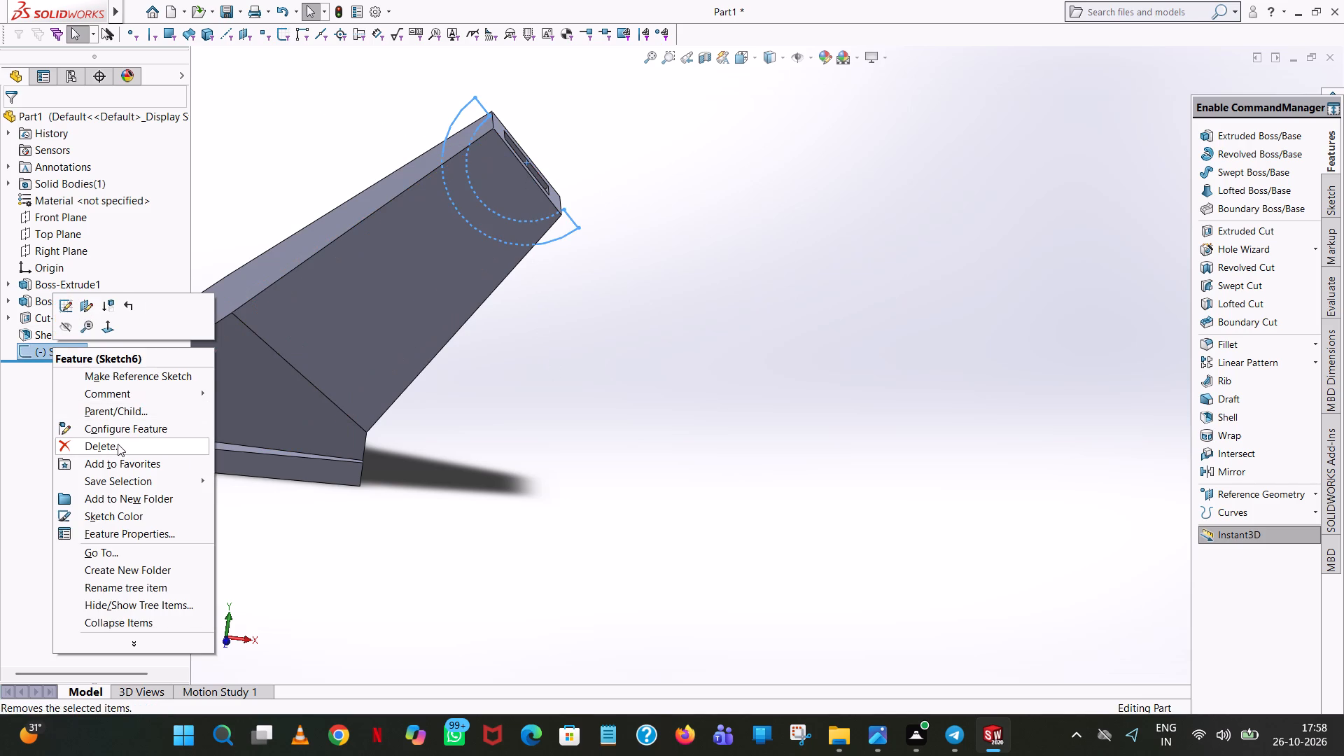
click(118, 444)
click(782, 267)
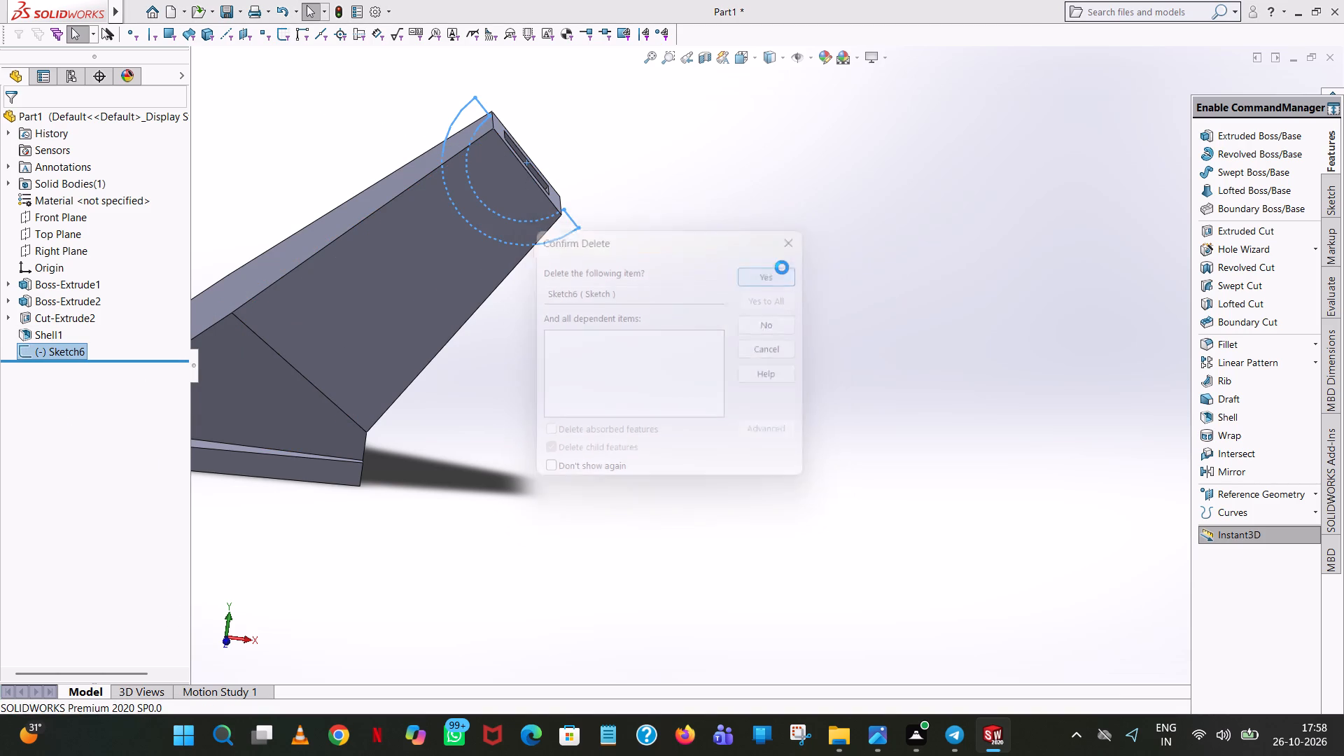
Start a new sketch on the Front Plane and set the view to Front.
scroll(530, 320, up, 4)
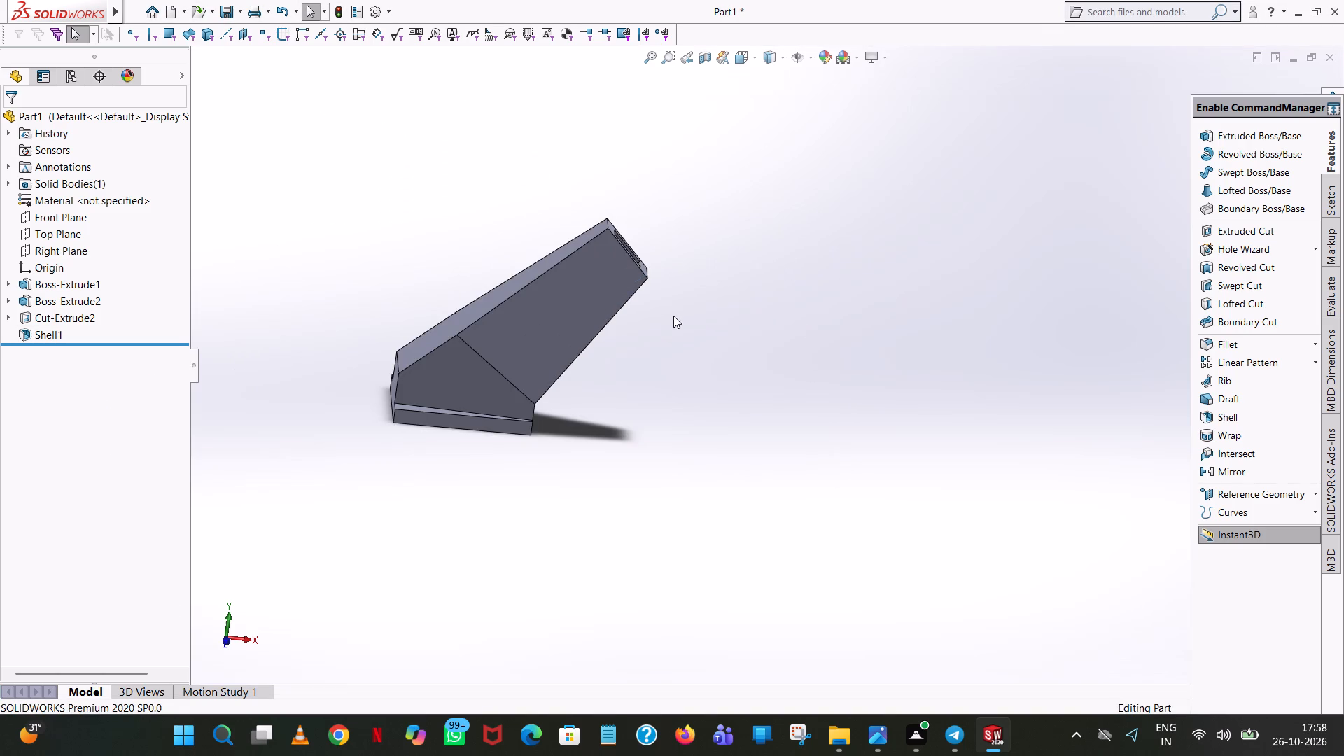
middle_drag(684, 297, 661, 409)
scroll(773, 255, up, 1)
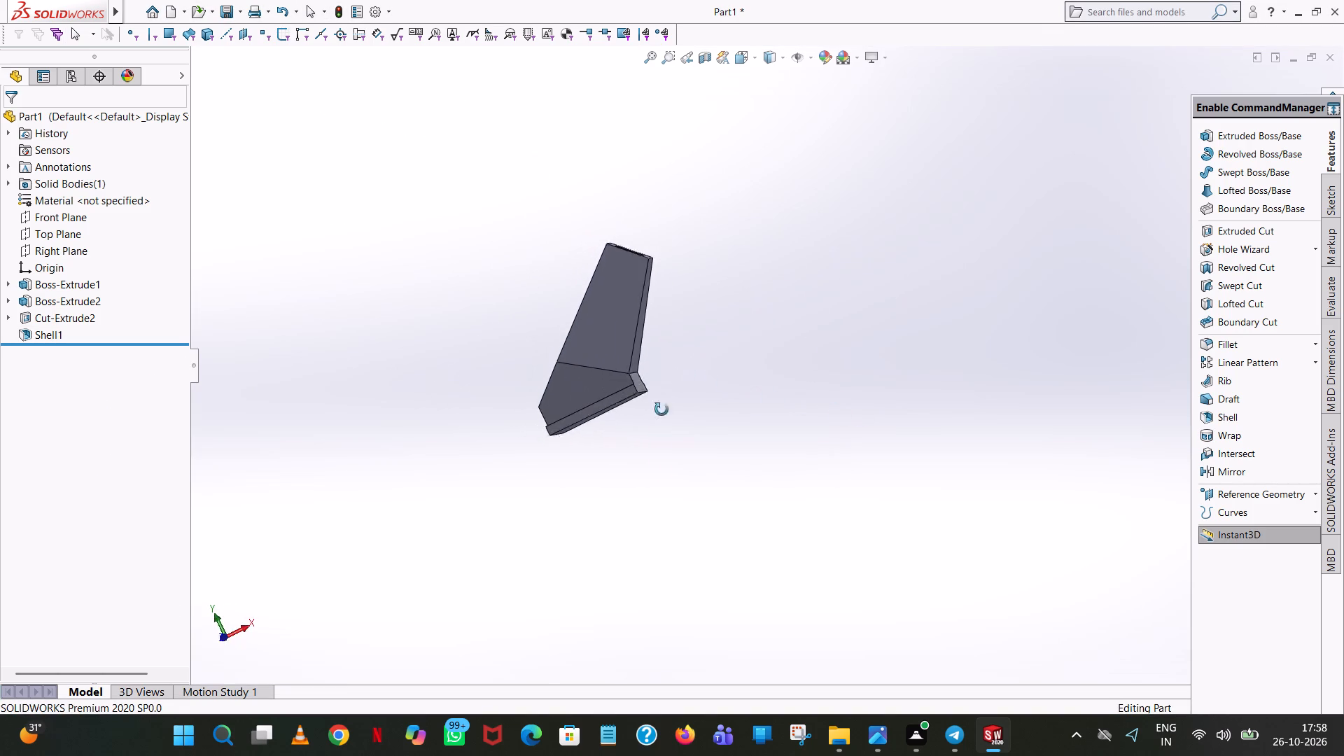
middle_drag(661, 409, 671, 521)
scroll(690, 521, down, 1)
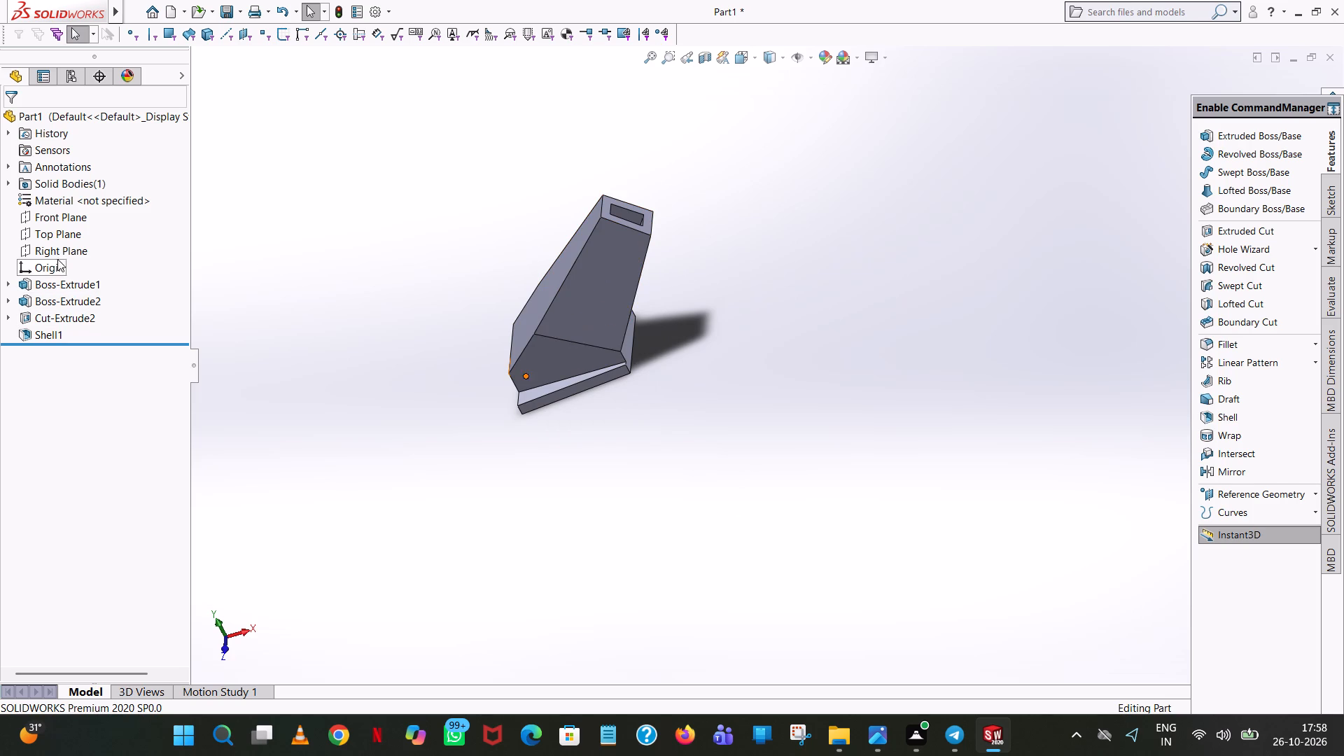
click(59, 219)
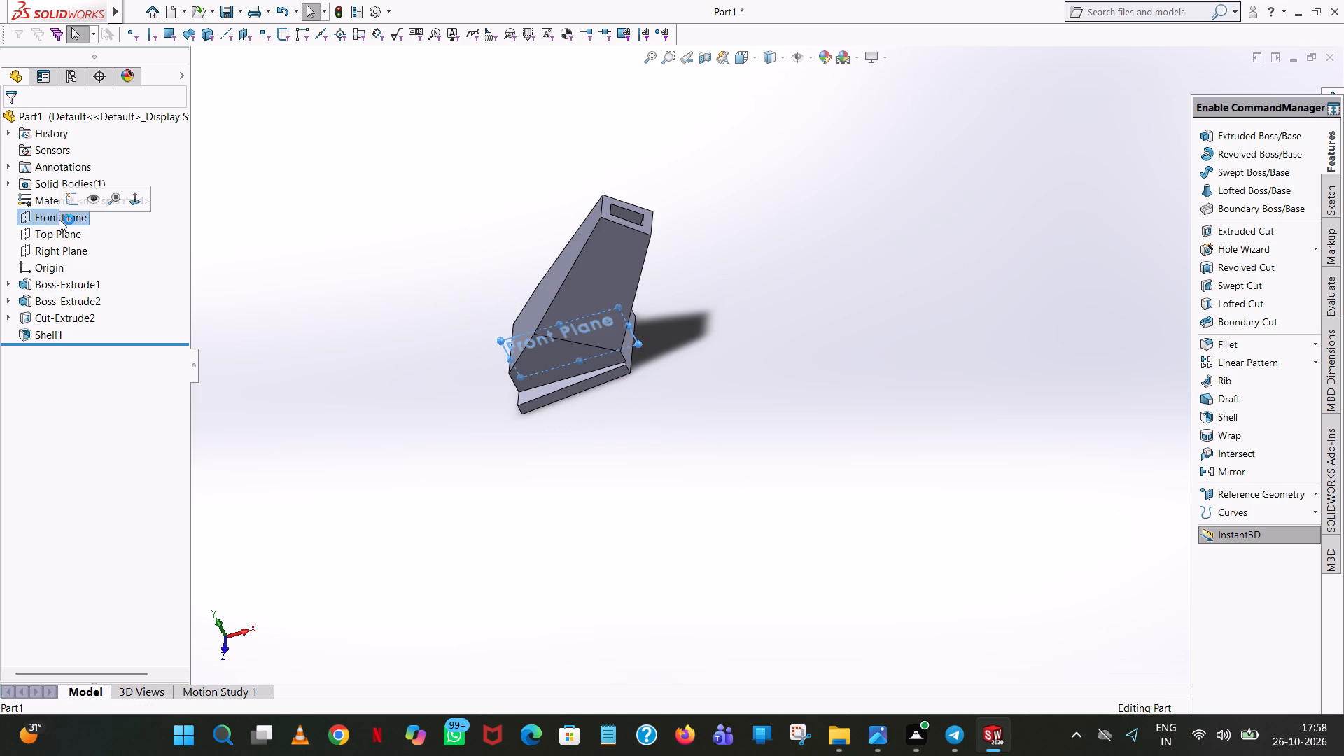
middle_drag(402, 230, 533, 224)
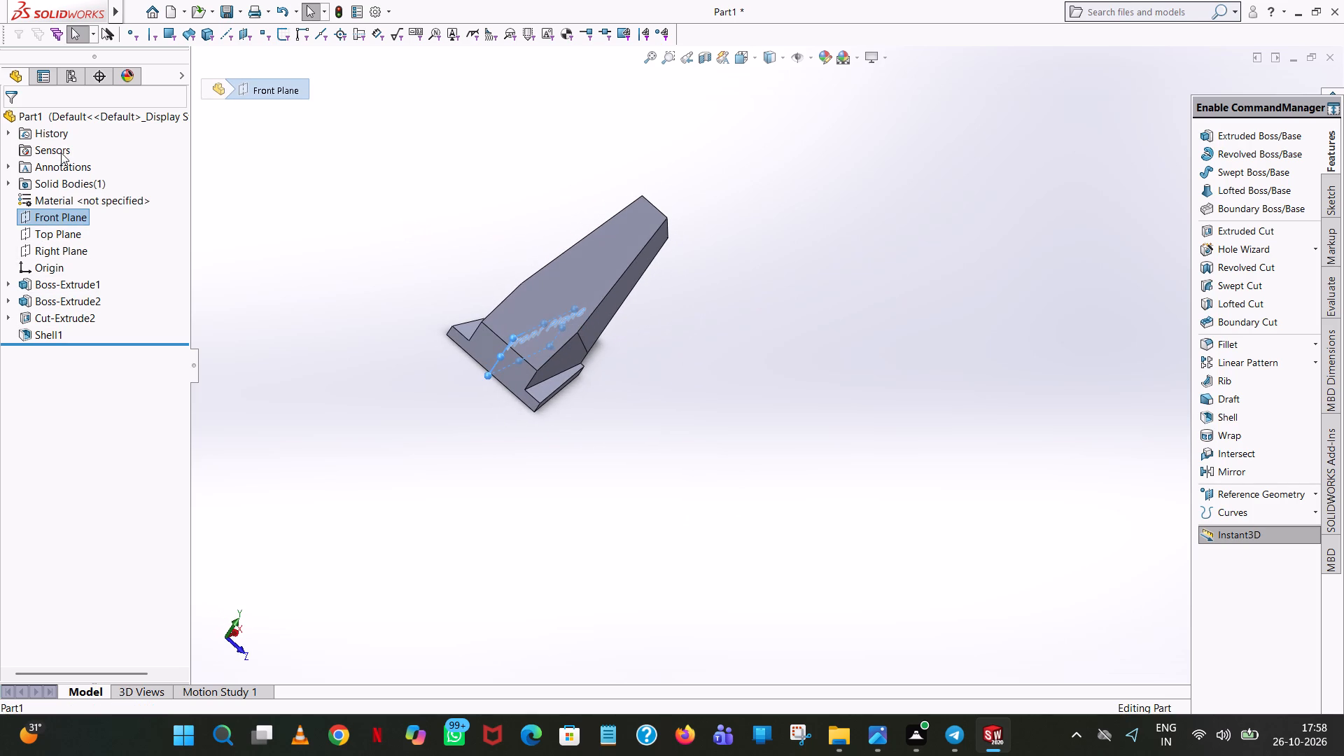
right_click(69, 213)
click(84, 195)
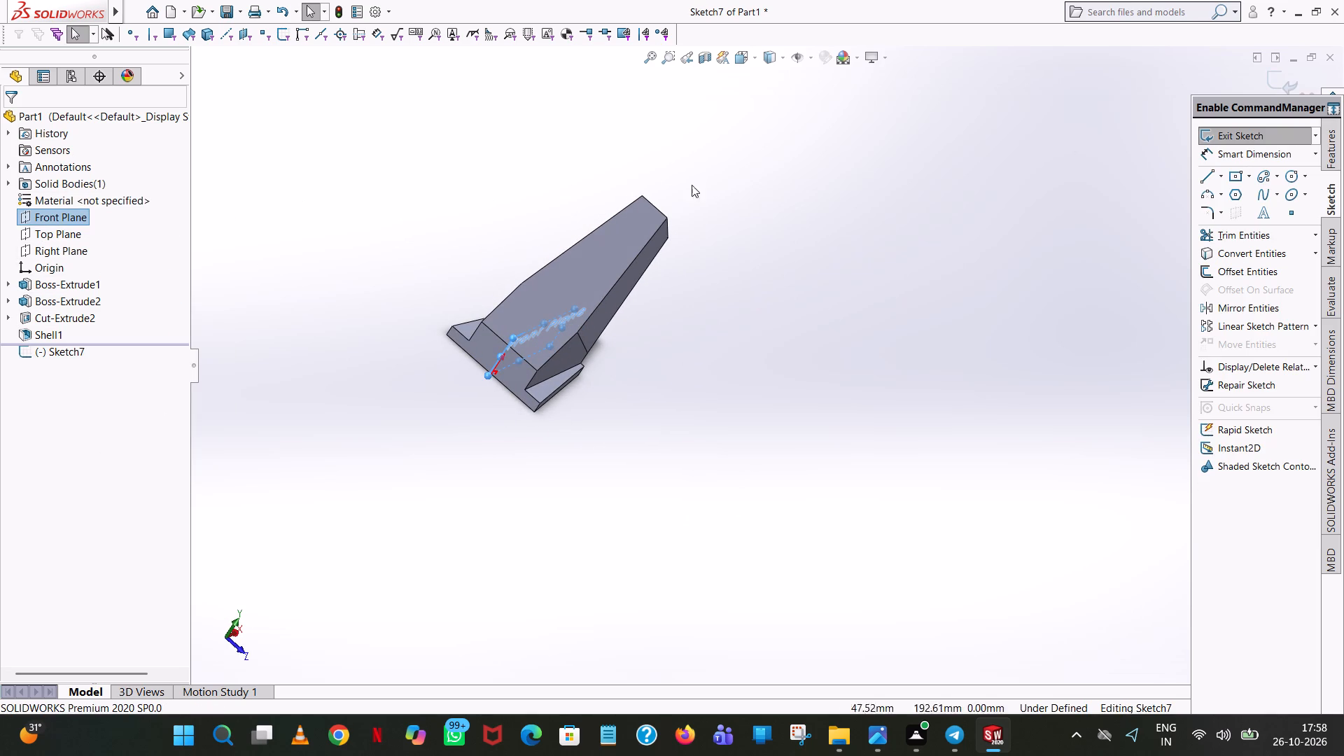
click(754, 57)
click(817, 141)
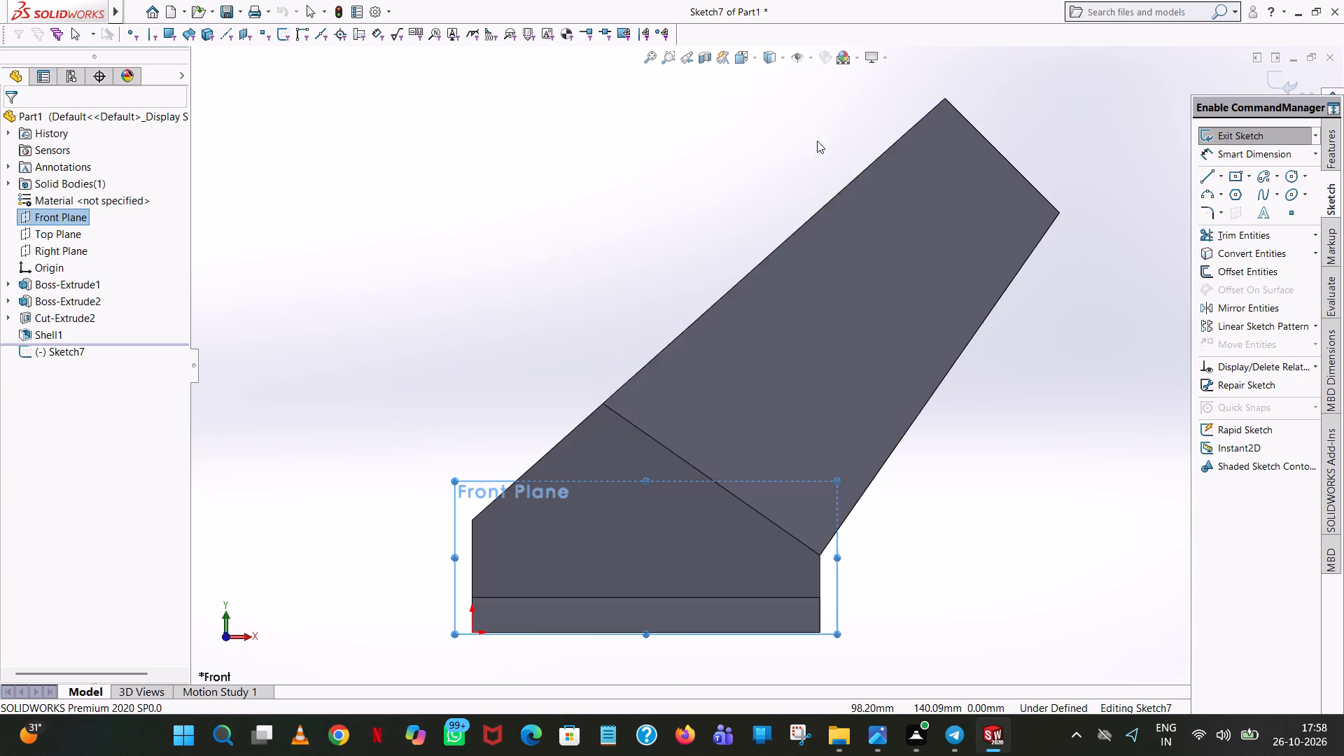
Sketch a circle of radius 32 mm centred on the middle of the arm's slanted top edge.
click(1294, 176)
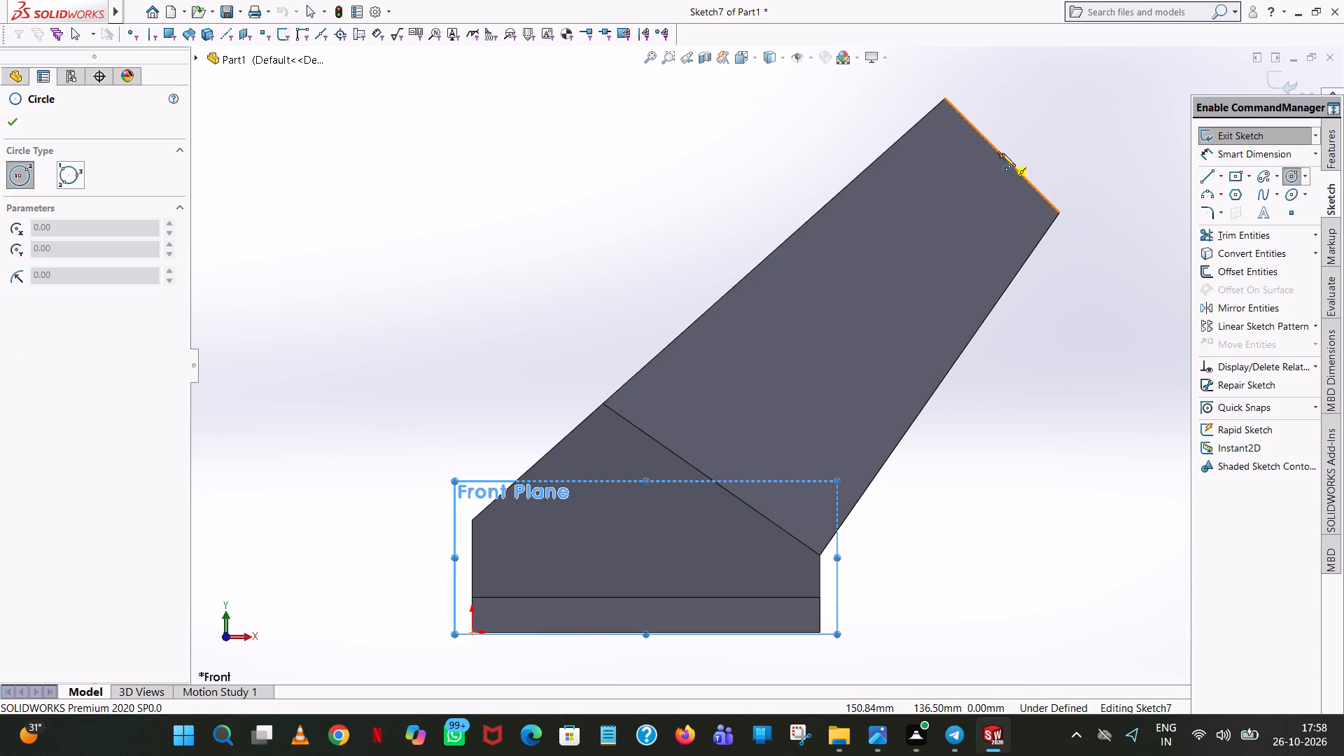
click(1000, 154)
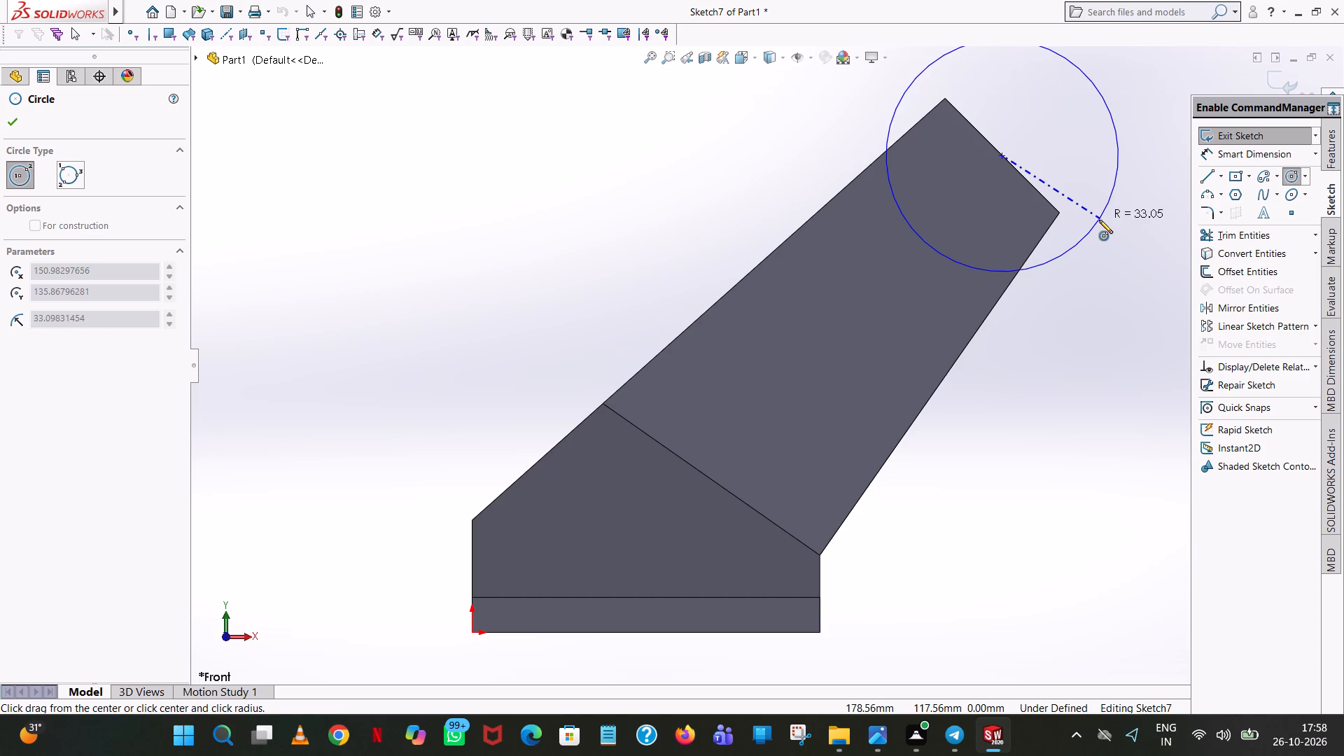
click(1099, 220)
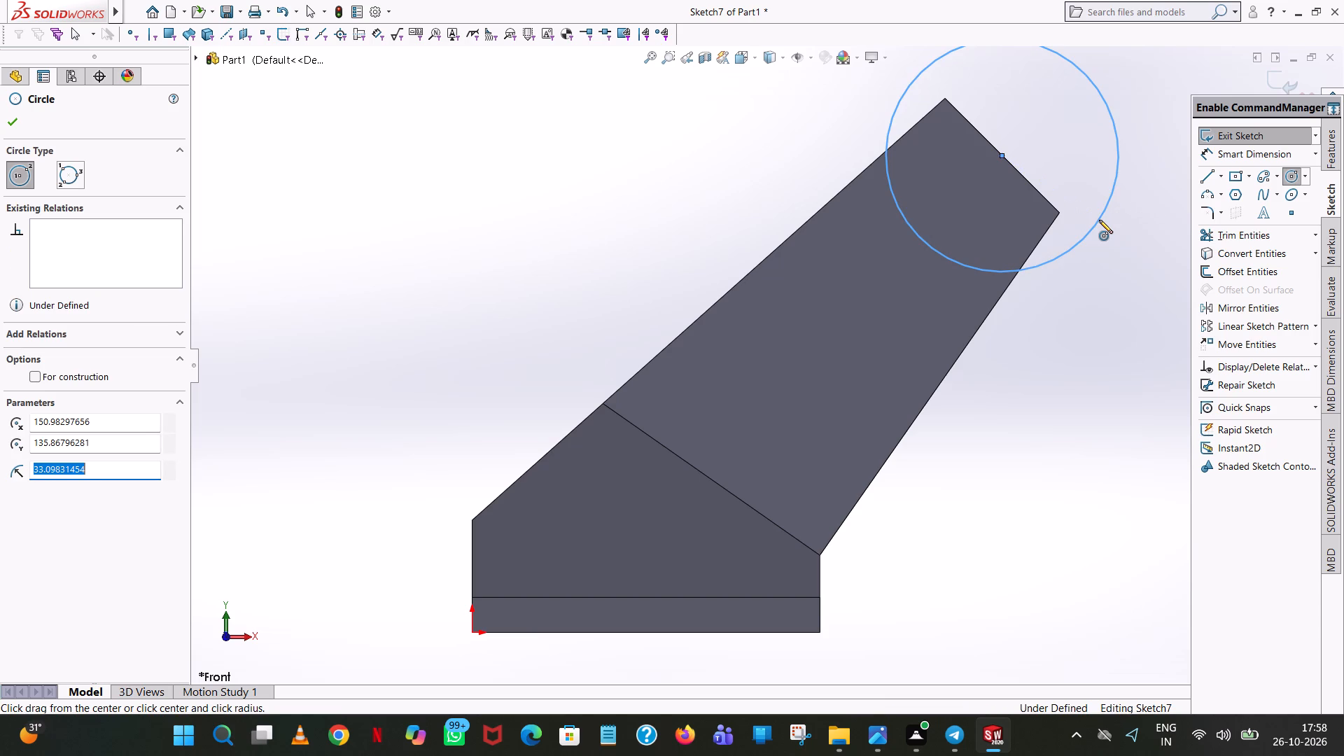
text(32)
key(Return)
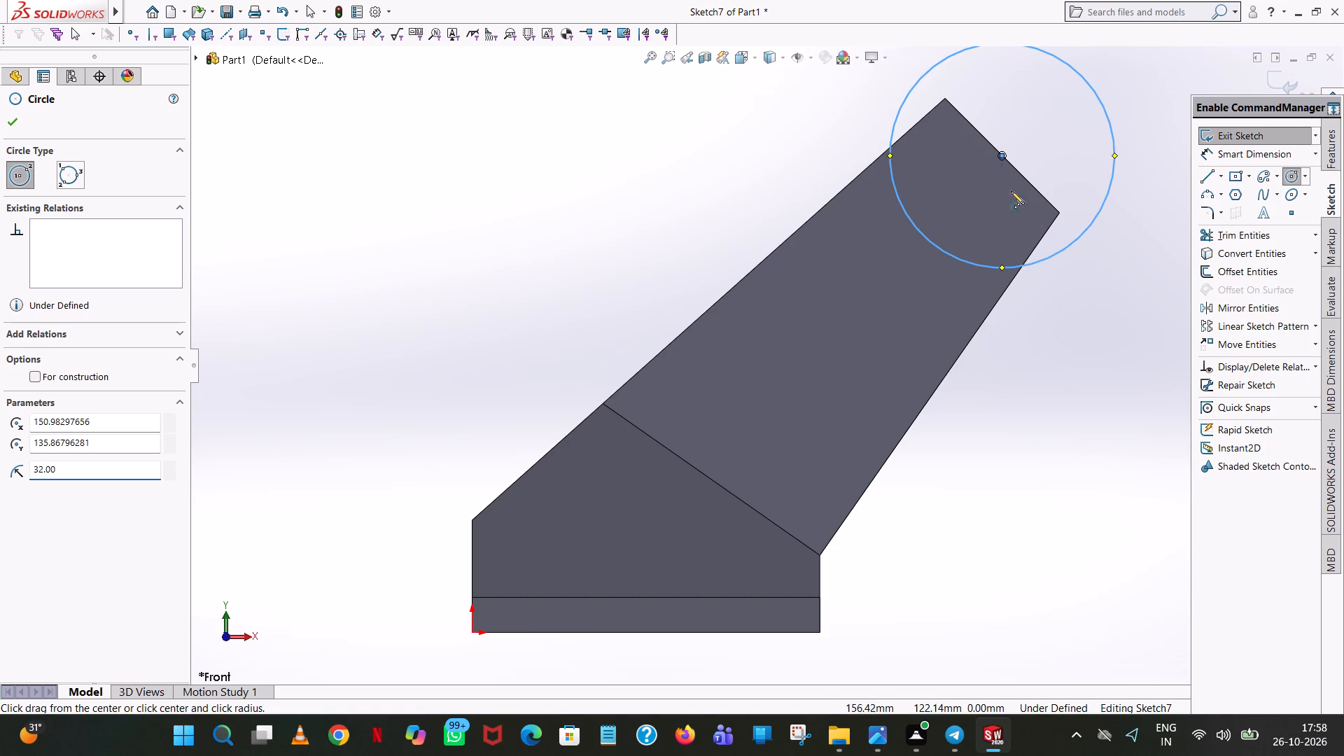
Sketch a concentric inner circle of radius 25 mm around the same centre.
click(1000, 156)
click(1072, 108)
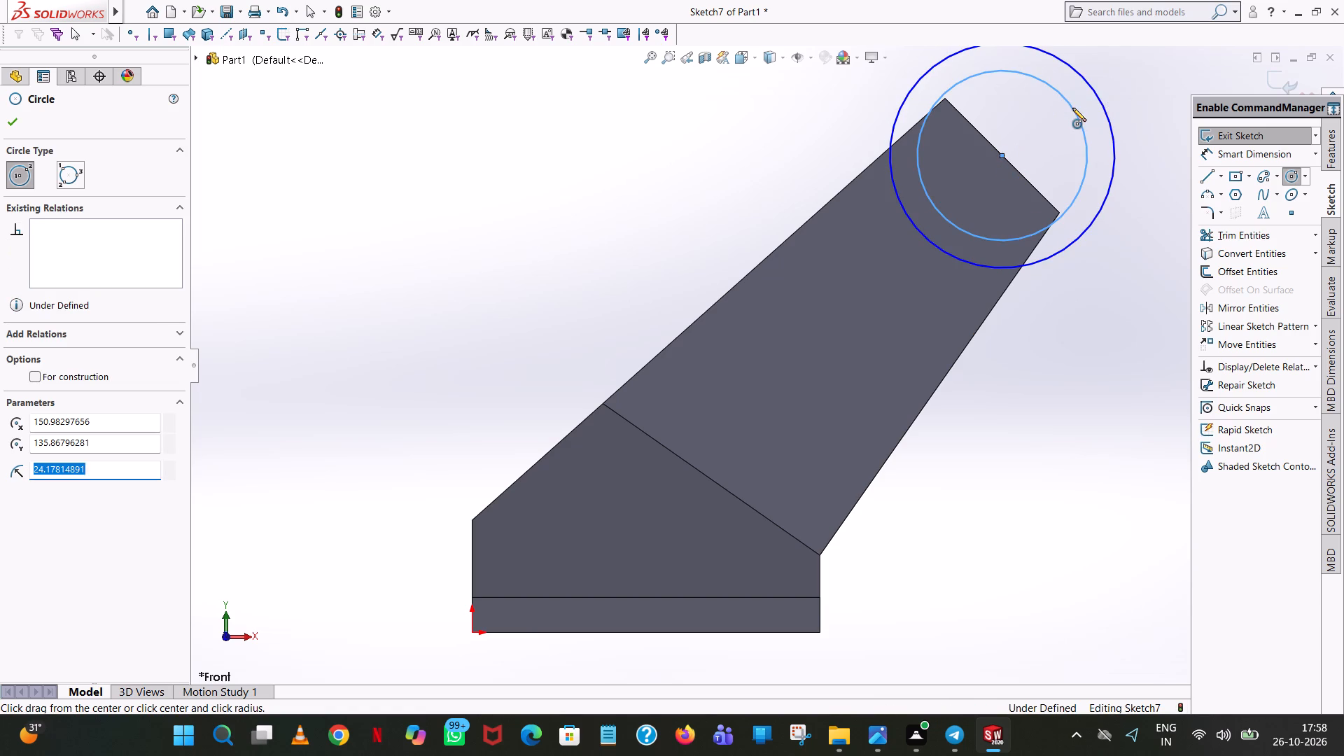
text(25)
key(Return)
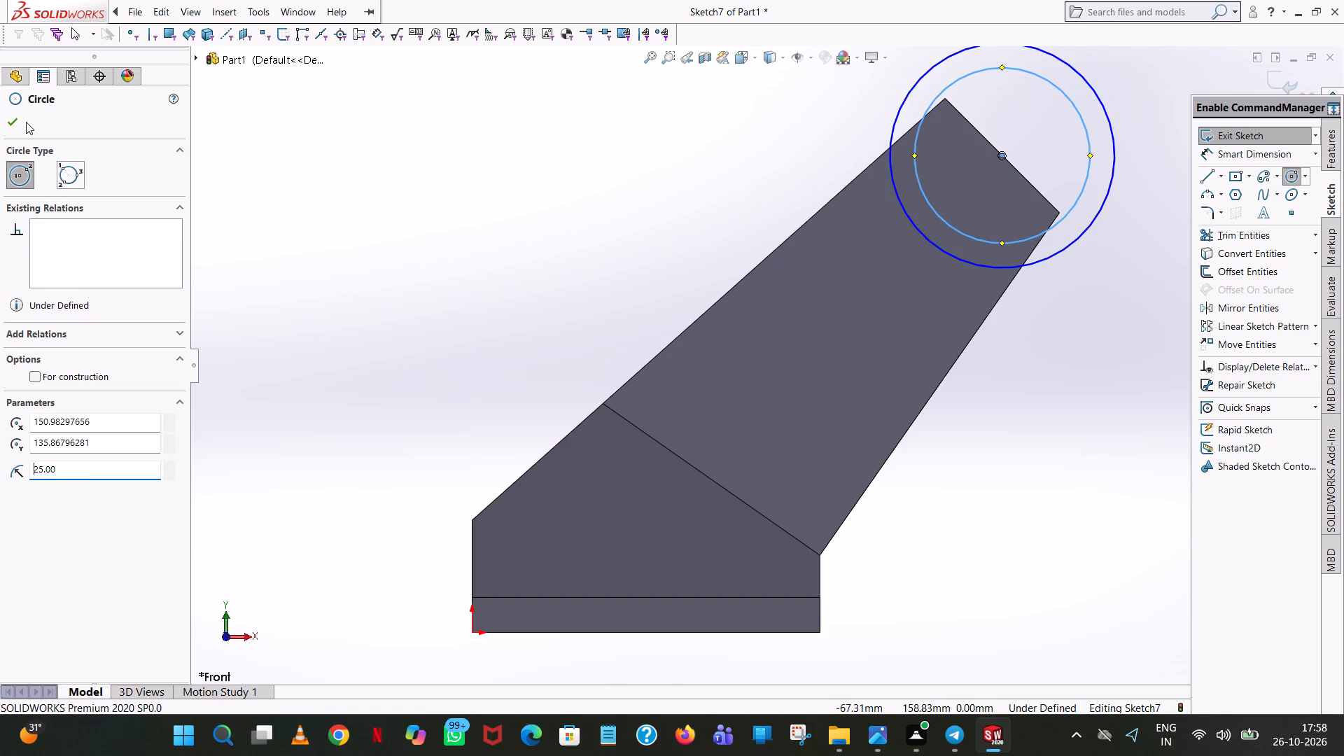
click(17, 118)
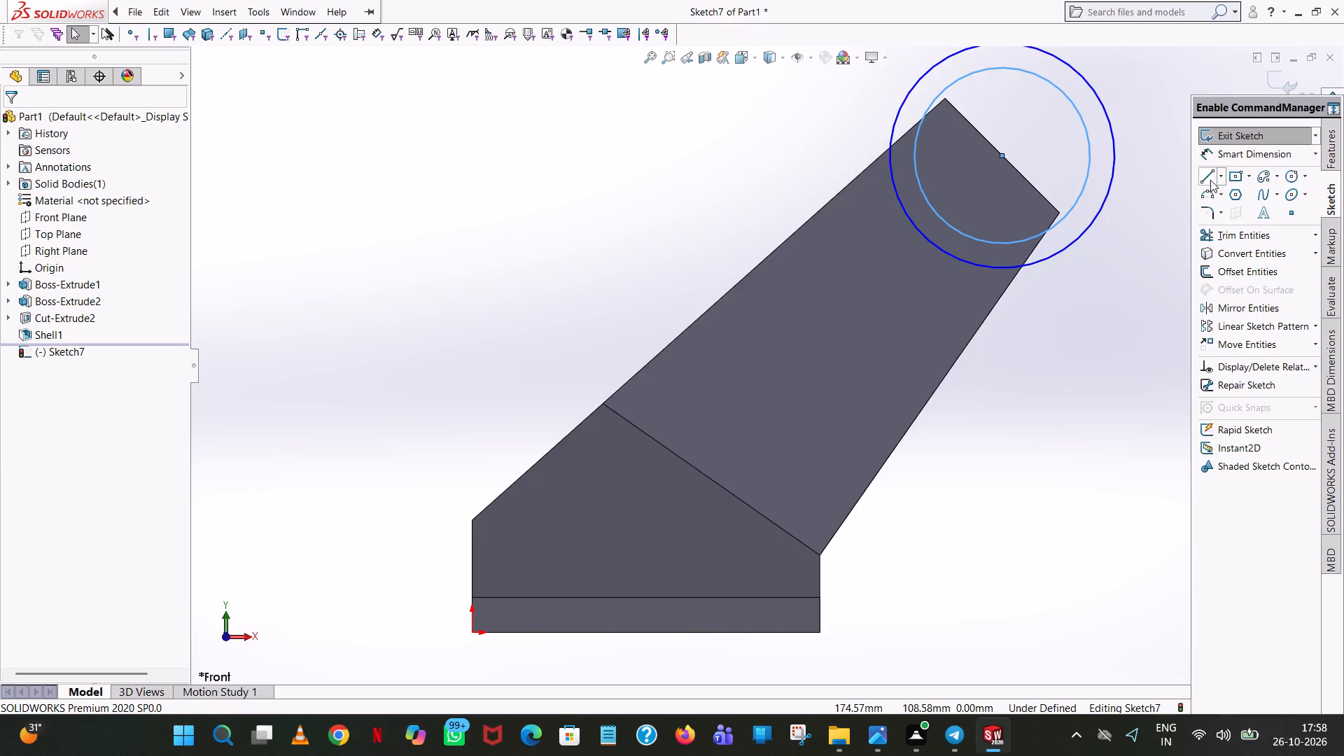
Sketch a line about 45 mm long from the circles' centre down along the arm's slanted top edge, past both circles.
click(1210, 180)
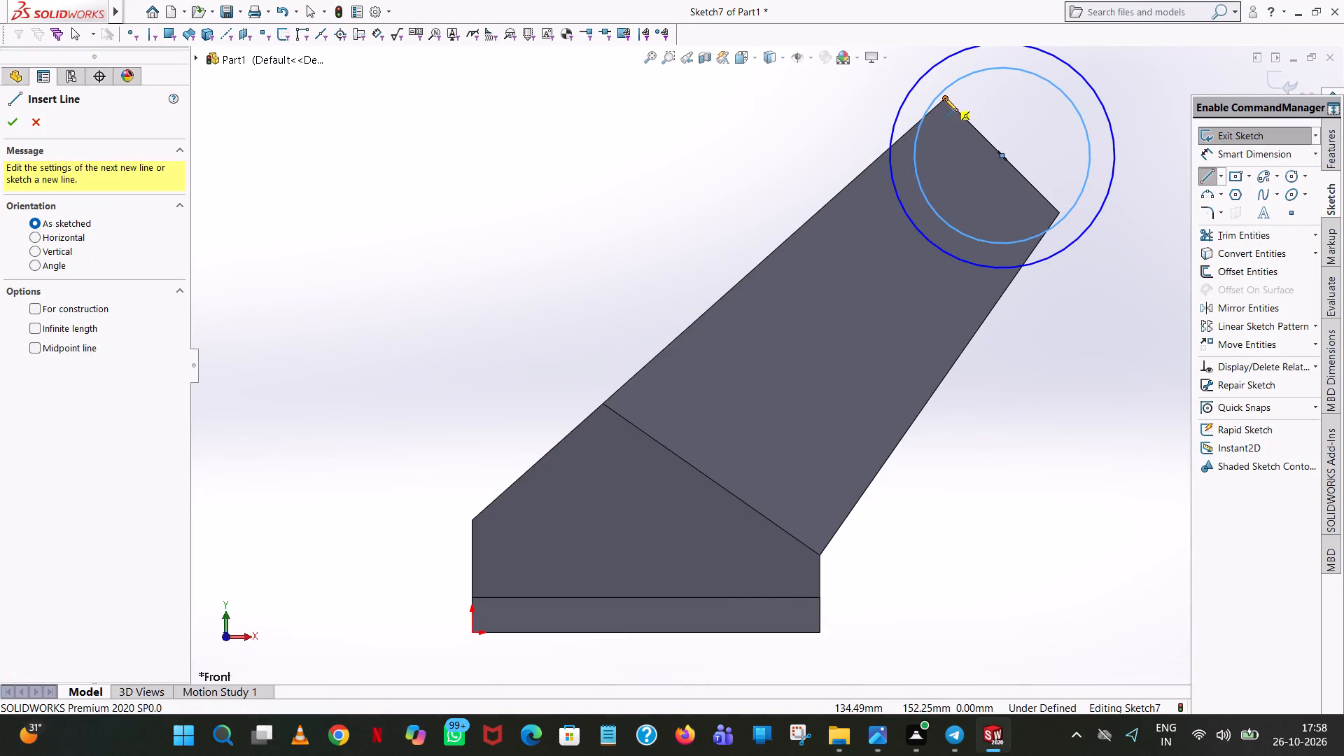
click(1001, 155)
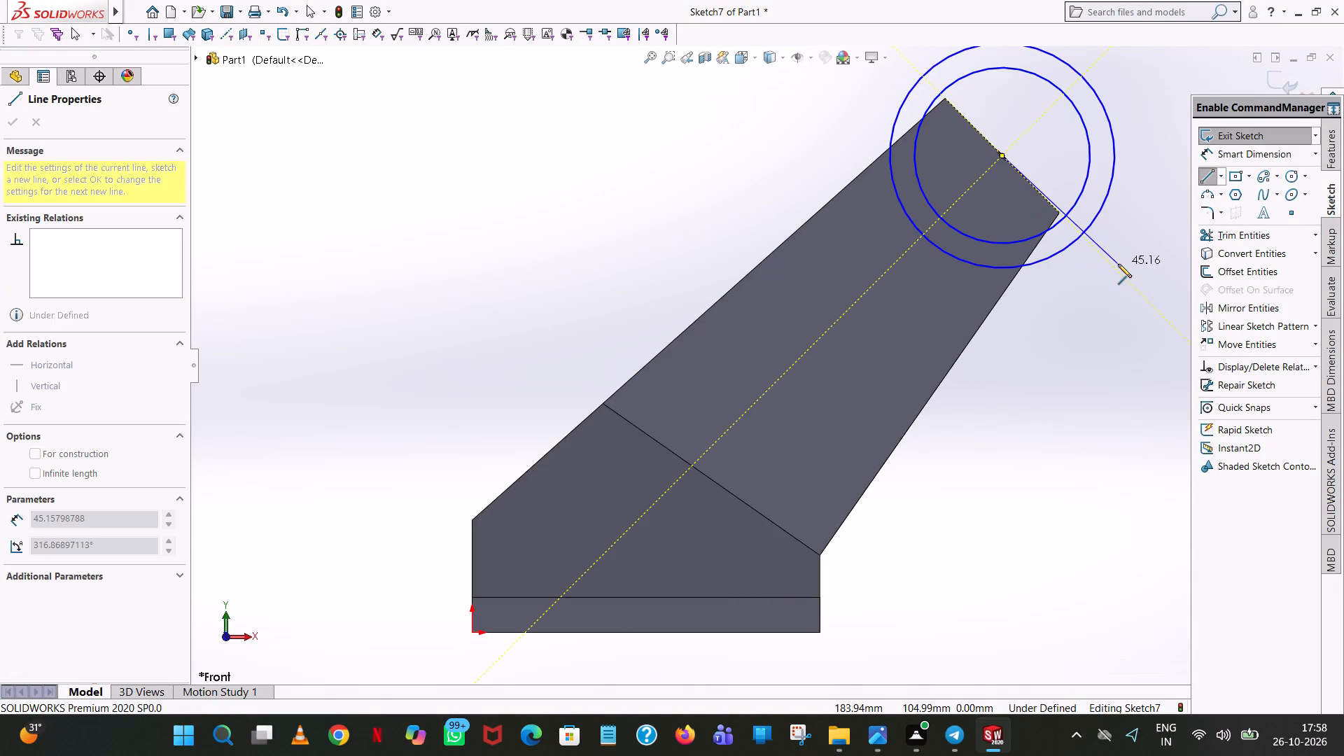
click(1119, 270)
right_click(1119, 270)
click(1151, 277)
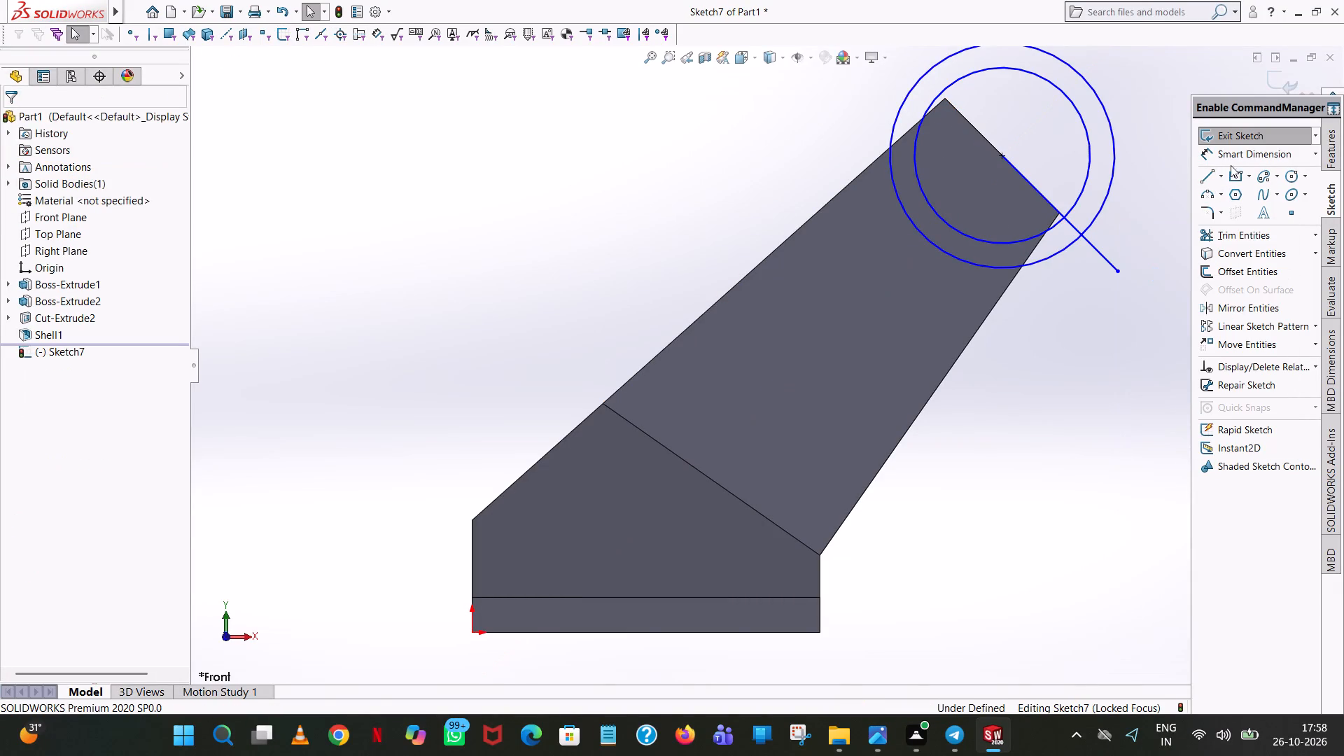
Sketch a line about 80 mm long at 135° from the circles' centre up past both circles on the opposite side.
click(1209, 176)
scroll(1046, 143, up, 3)
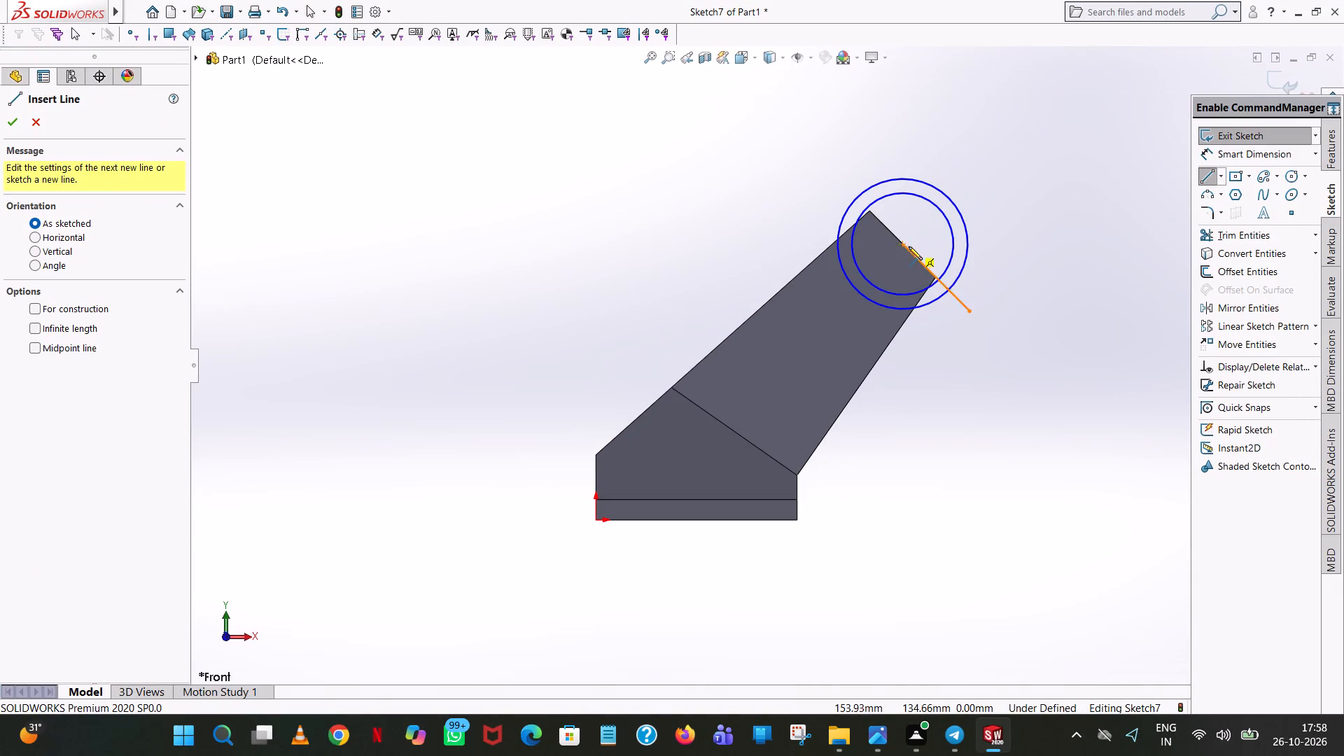
click(904, 245)
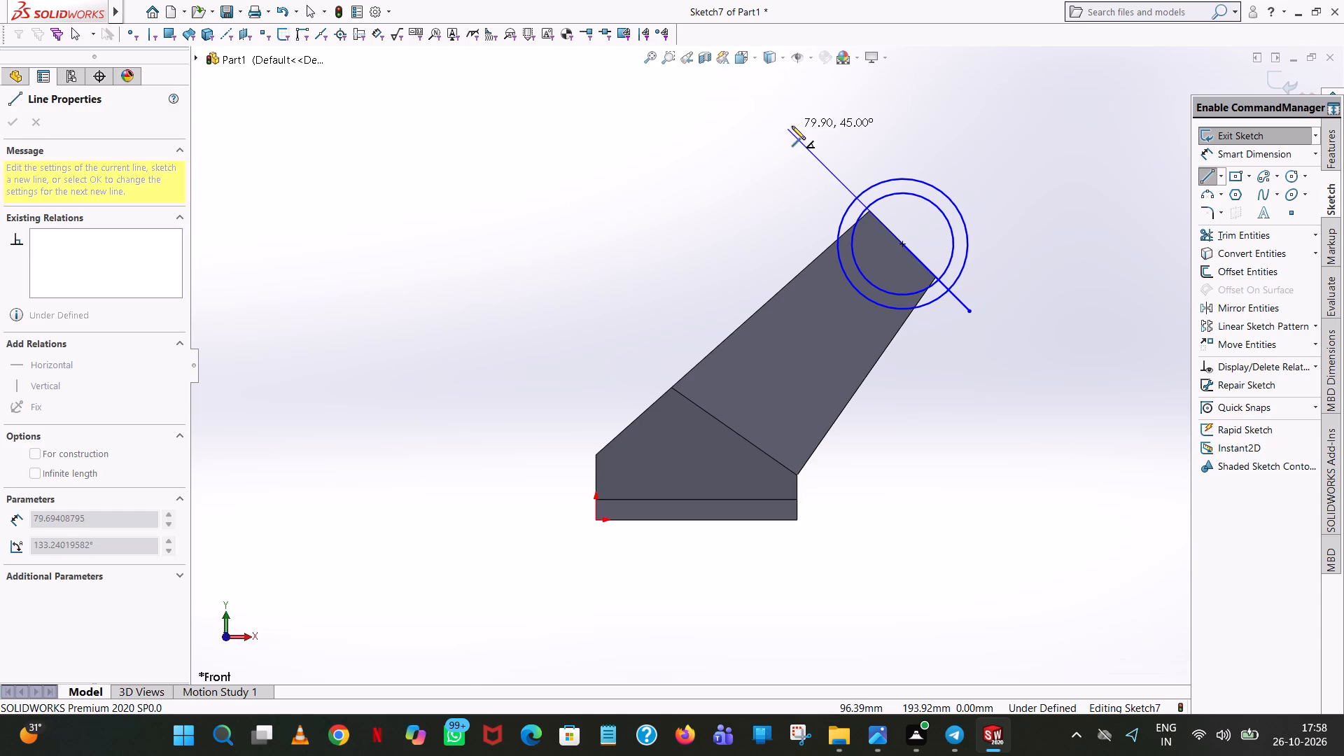
click(789, 127)
right_click(789, 127)
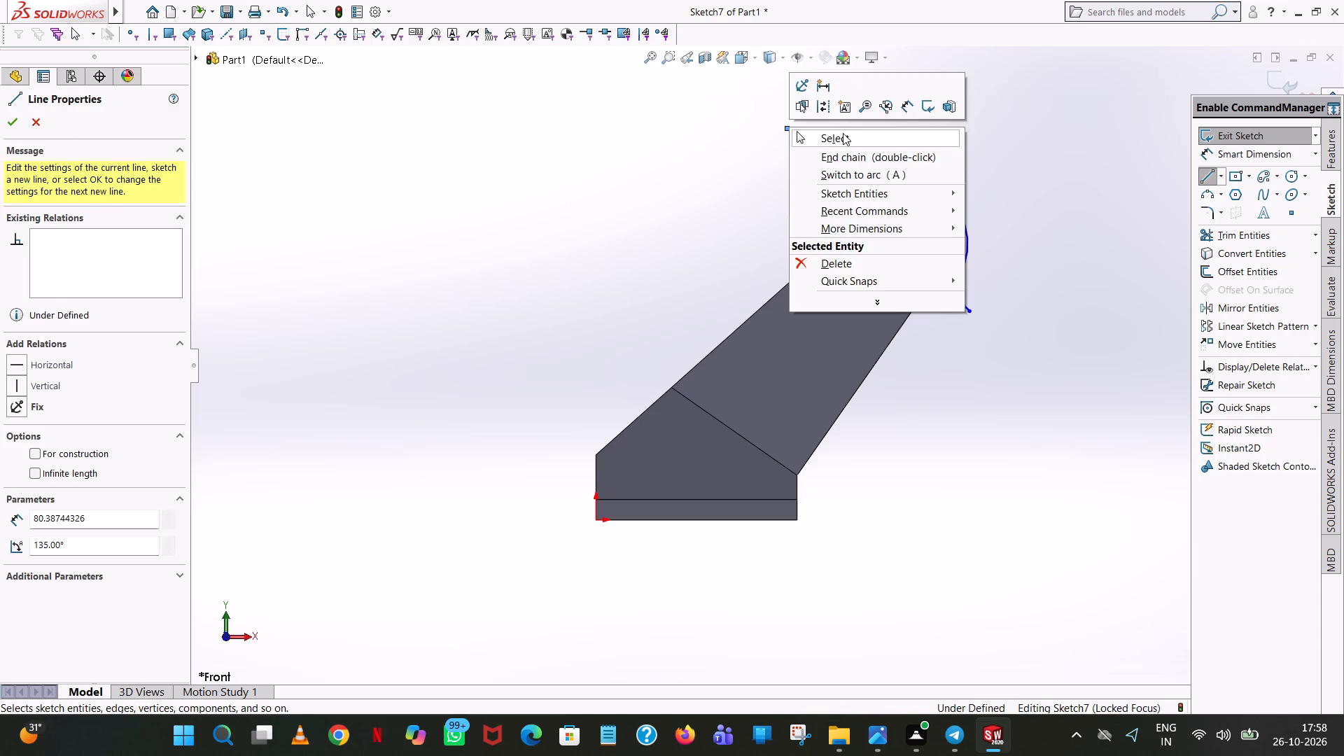
click(843, 133)
Trim the two circles and the slanted lines to leave a closed lower half-ring profile at the arm's top edge.
click(1240, 233)
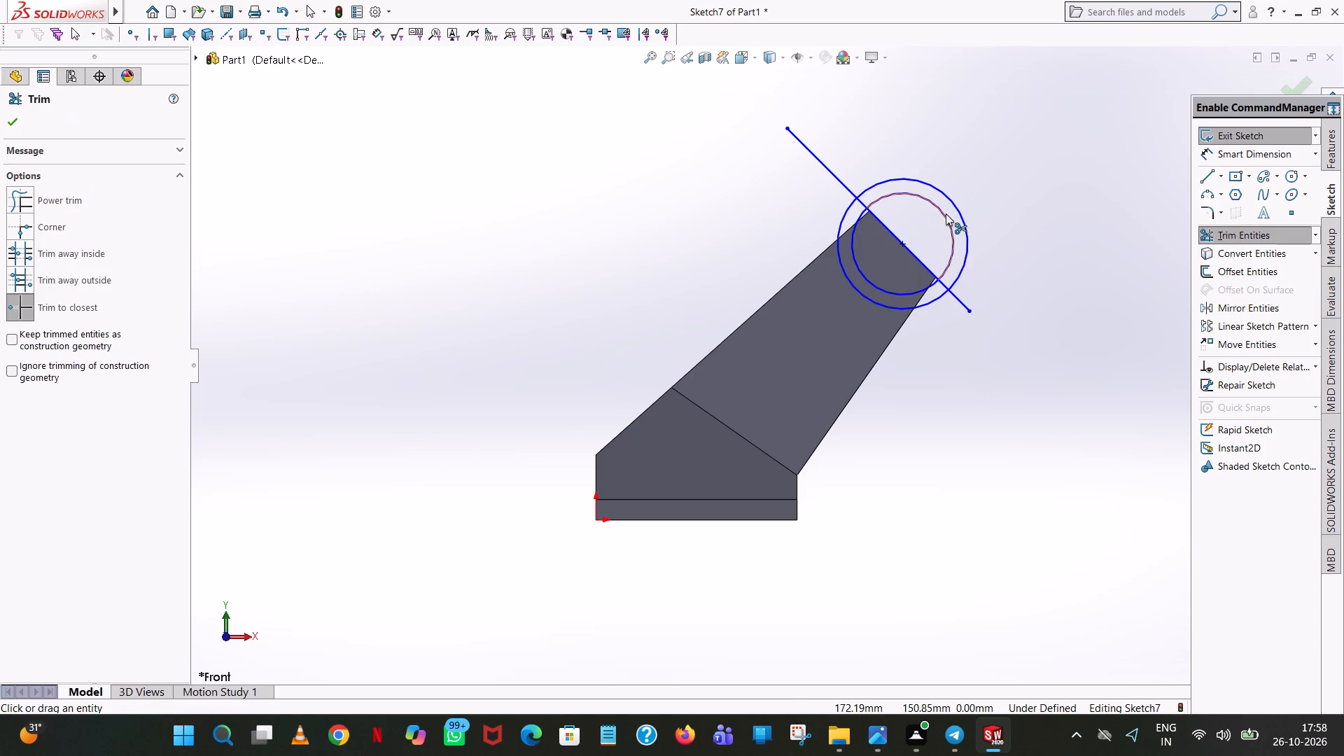
click(946, 210)
click(949, 192)
click(947, 194)
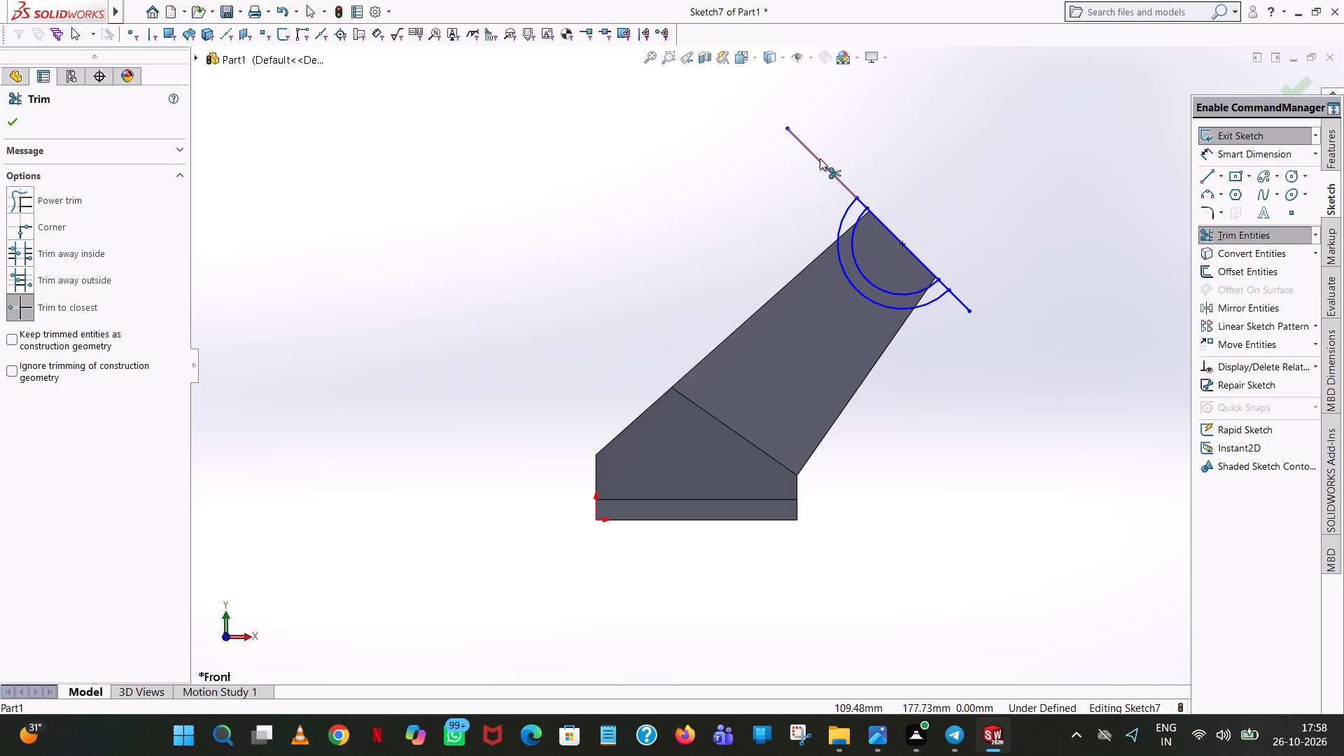
click(820, 157)
click(961, 301)
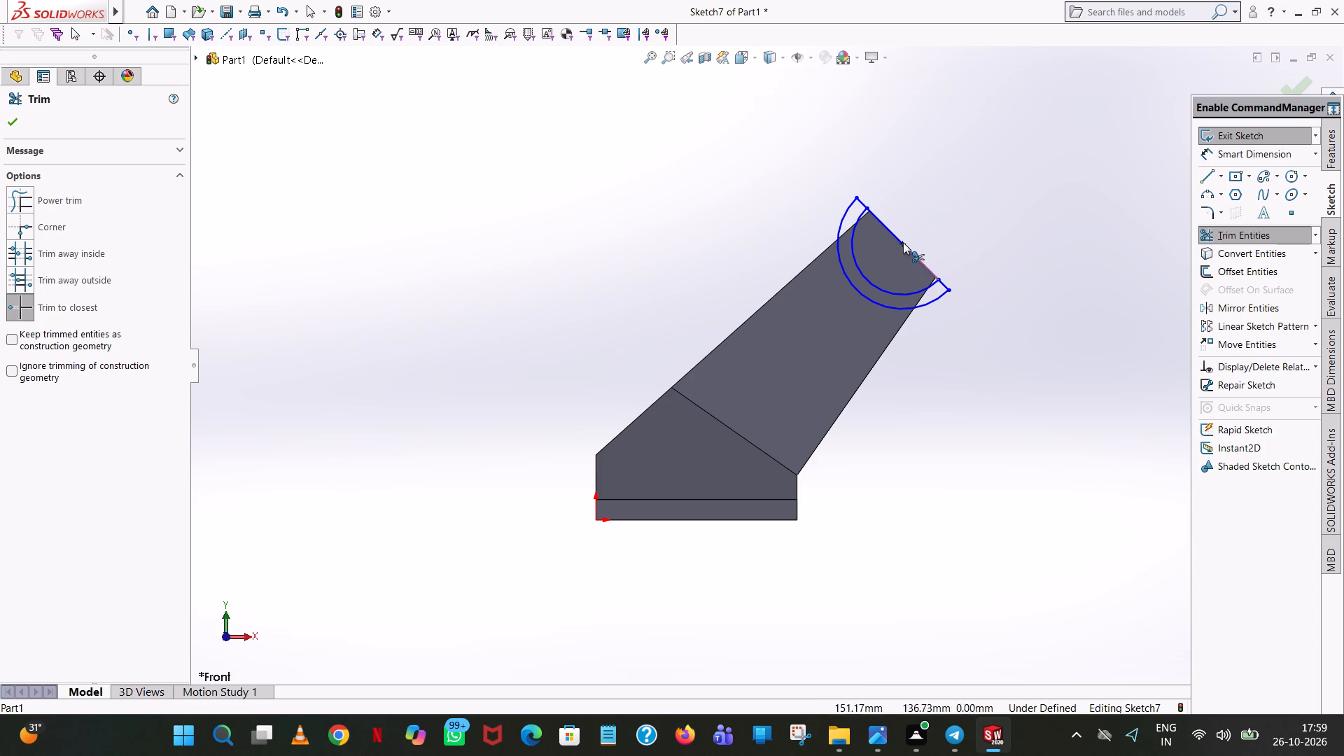
click(903, 242)
click(895, 236)
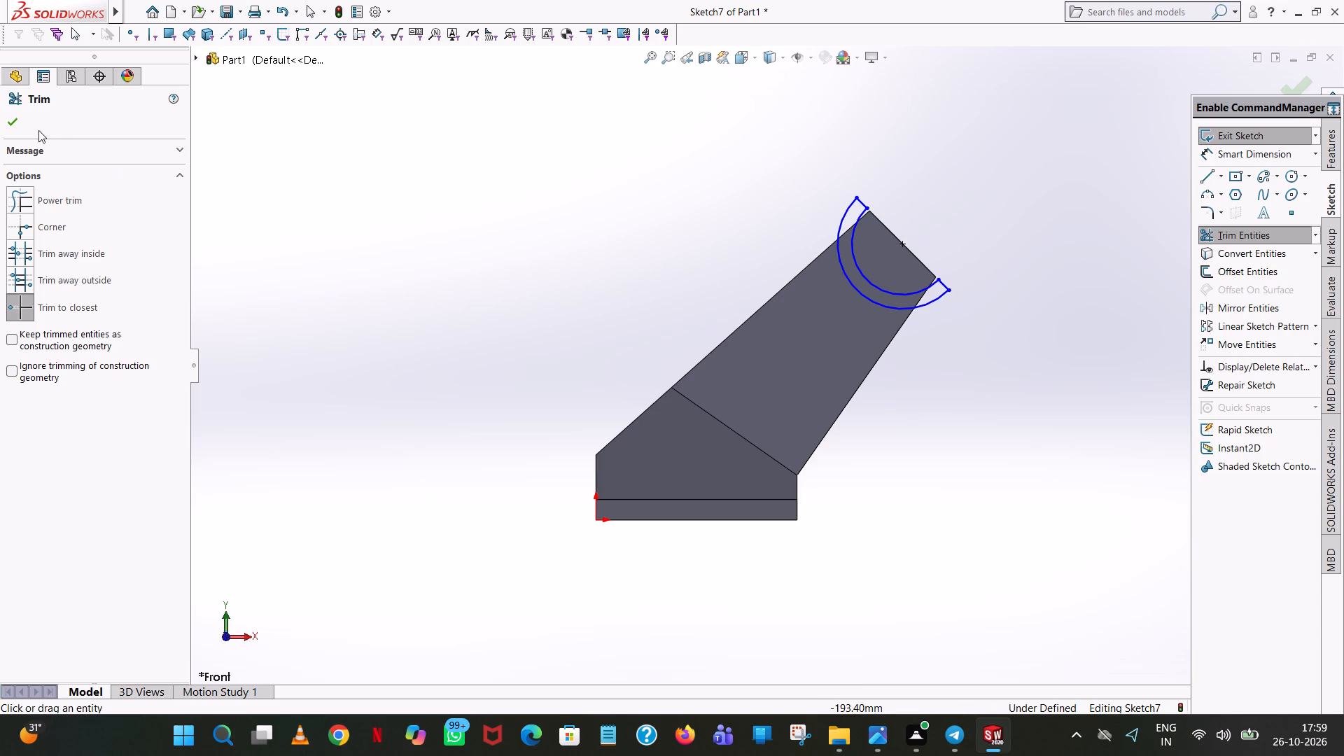
click(13, 125)
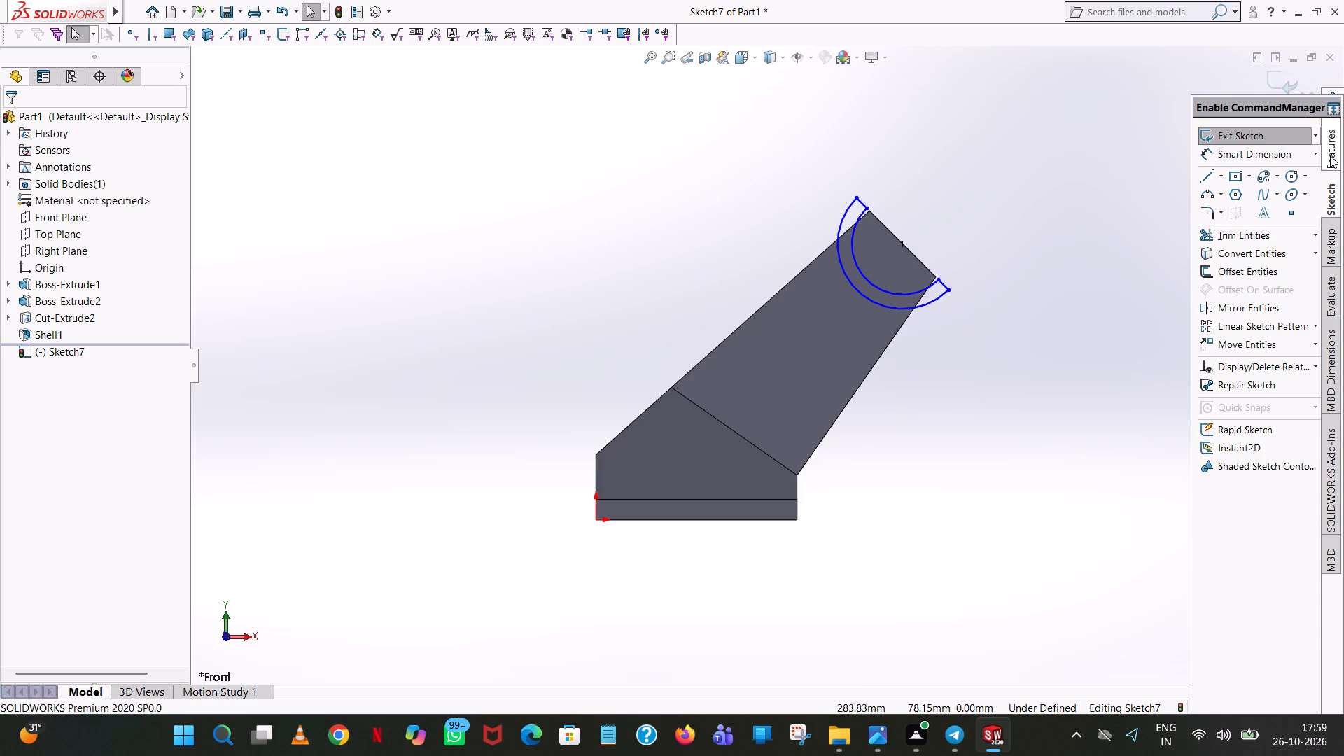
Extrude the half-ring profile as a boss 46 mm deep, using the Mid Plane end condition.
click(1330, 155)
click(1265, 139)
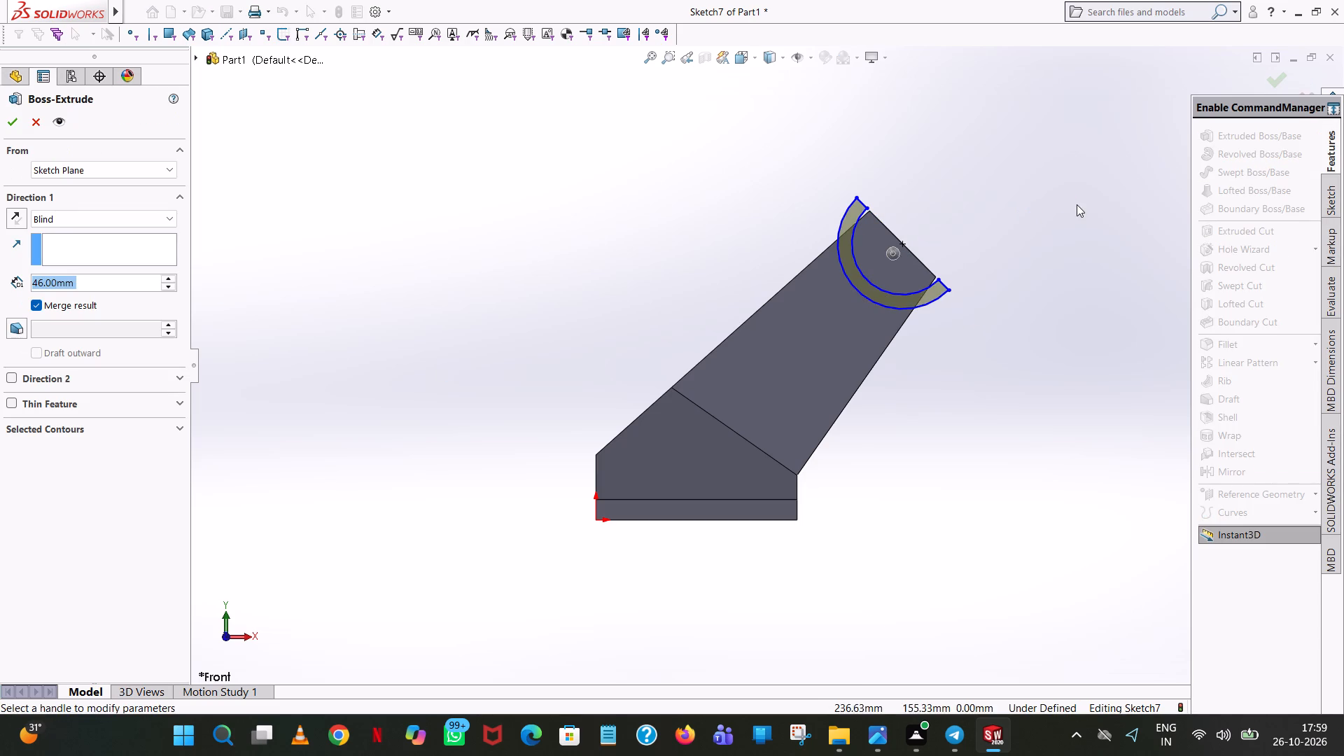
middle_drag(1077, 204, 925, 334)
click(73, 222)
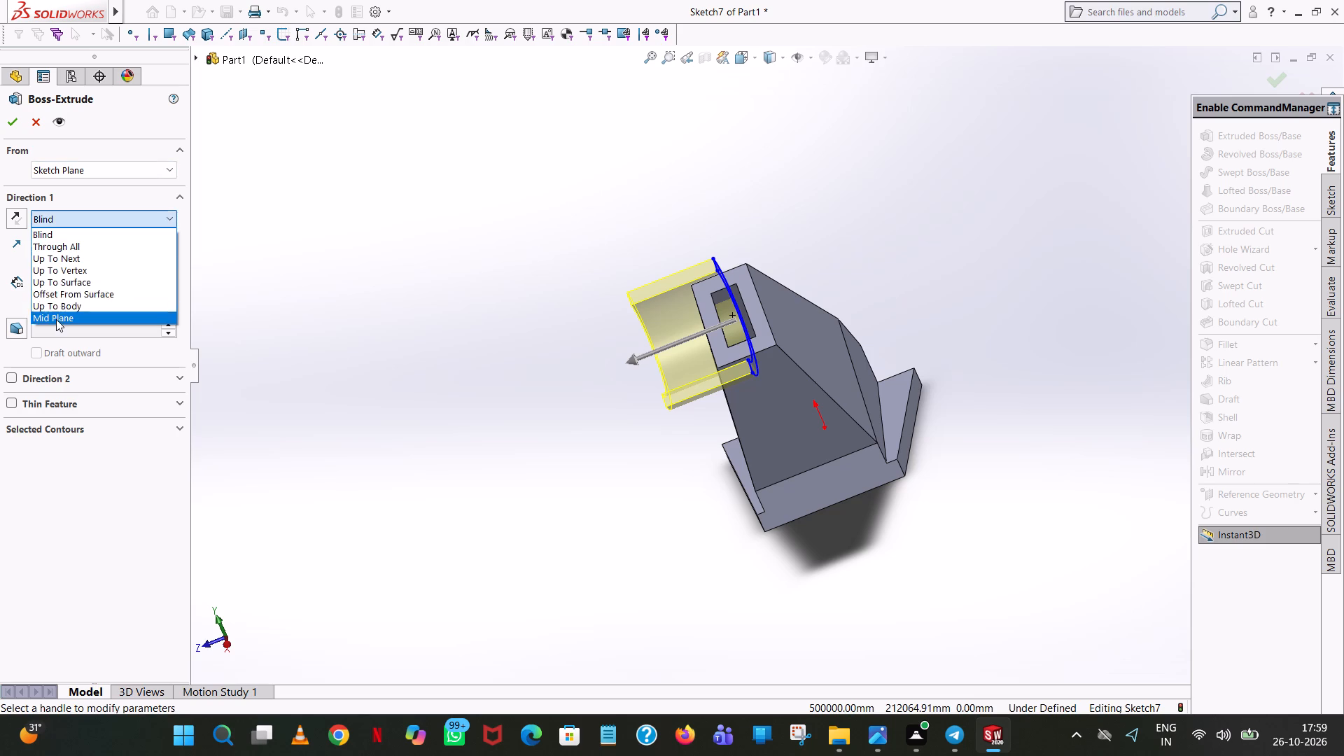
click(56, 320)
click(13, 122)
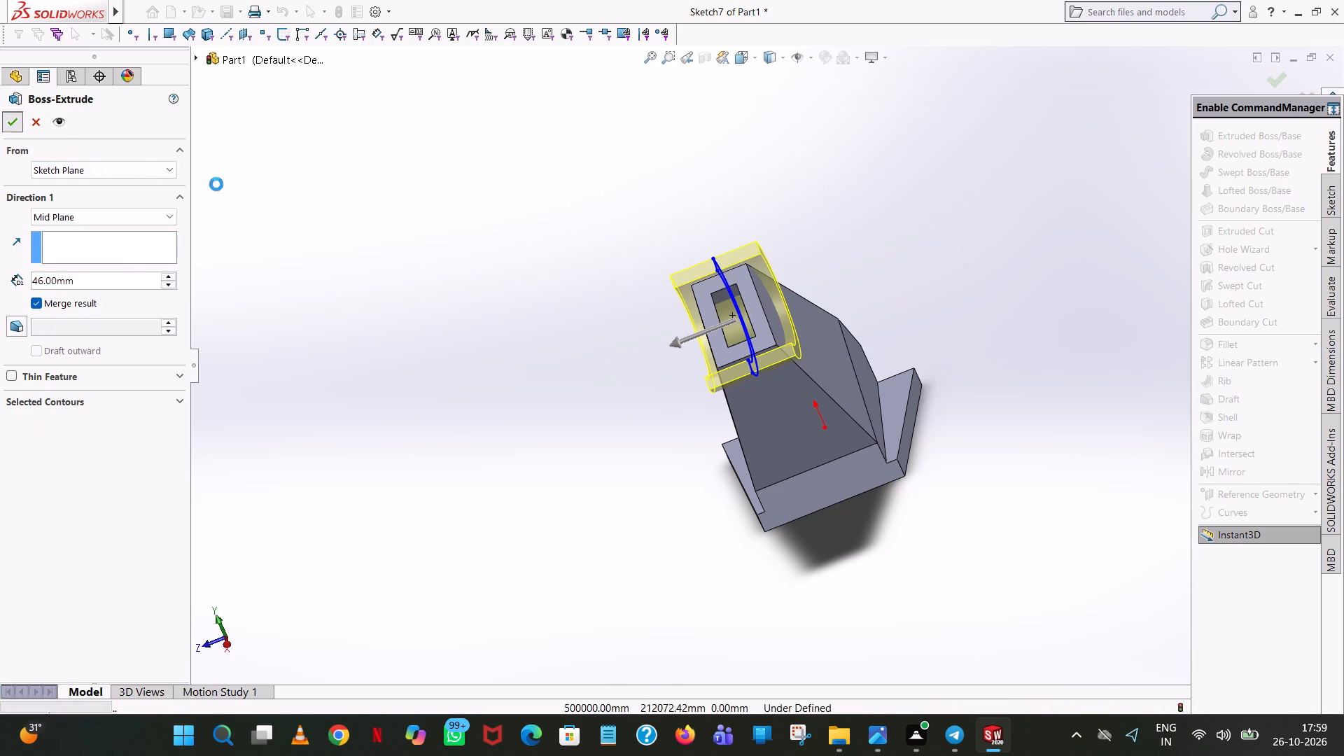
click(400, 357)
Examine the half-ring boss from several sides and up close where it meets the arm's upper end.
middle_drag(409, 366, 555, 295)
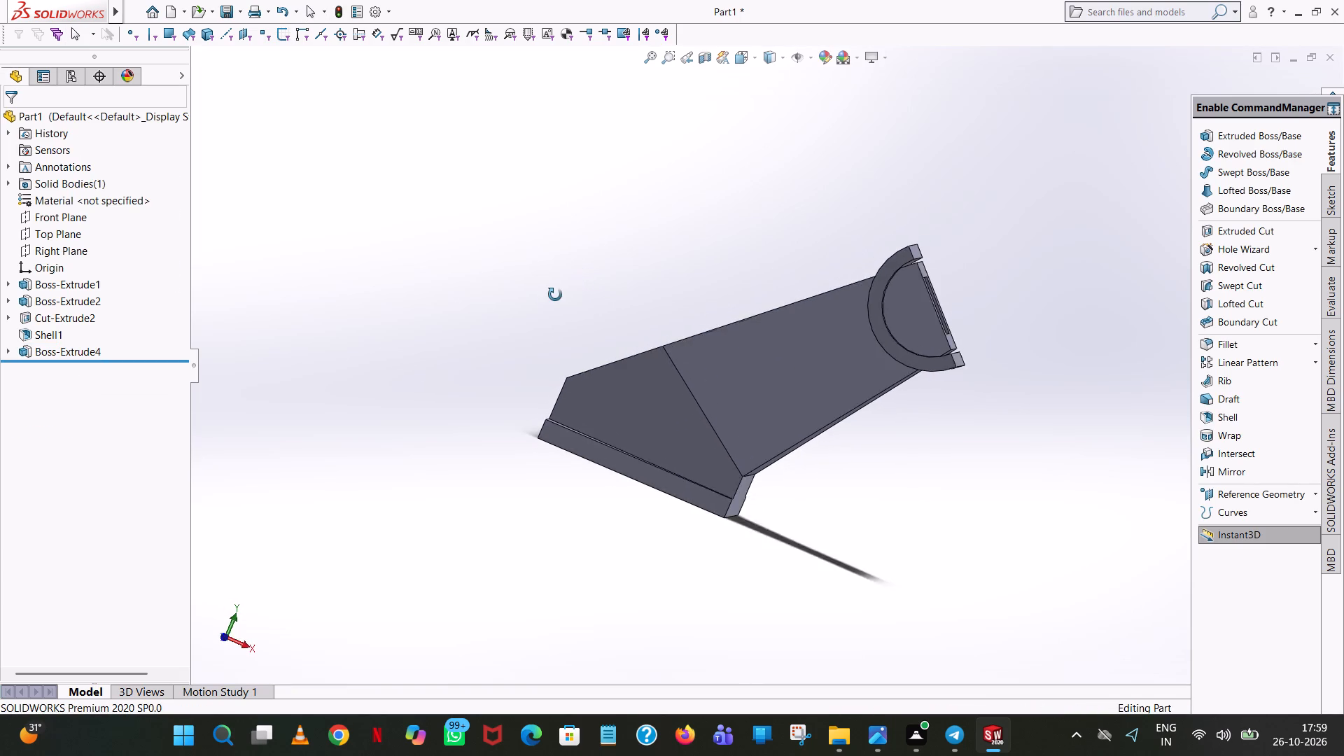
middle_drag(555, 295, 766, 323)
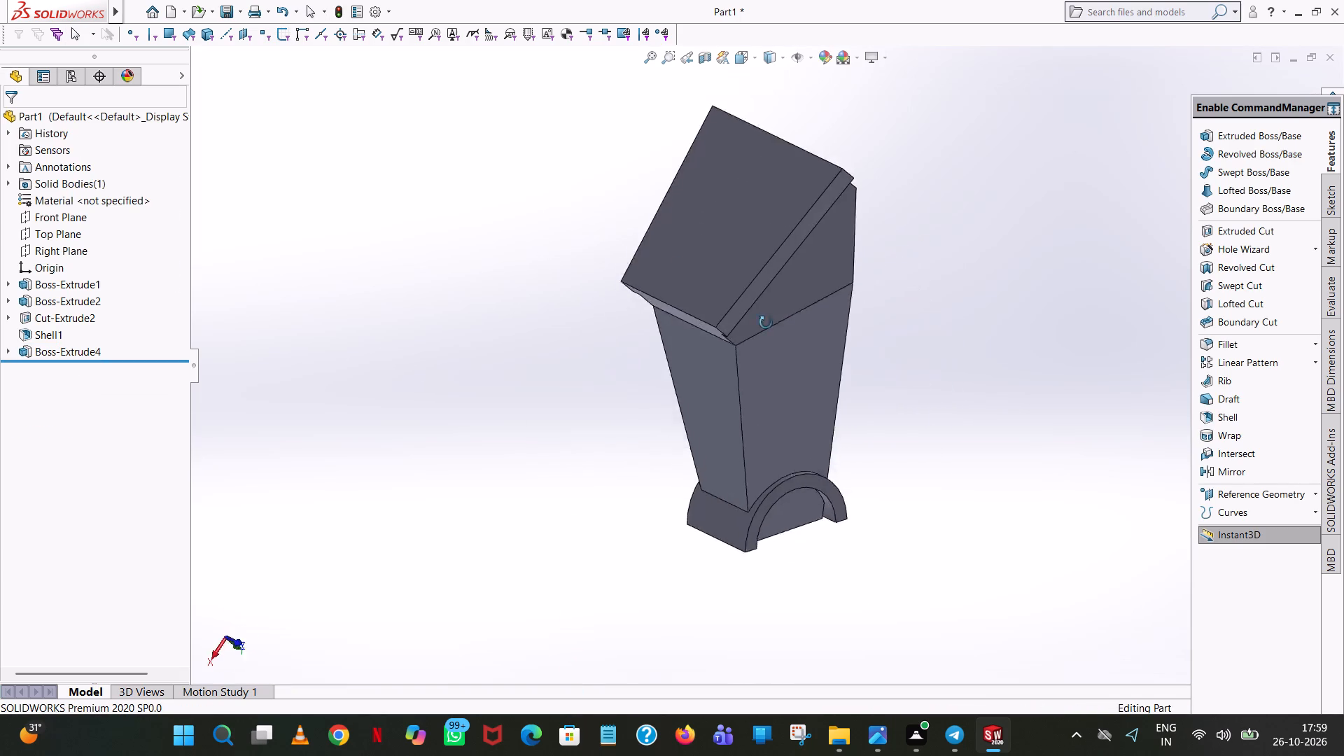
middle_drag(766, 323, 782, 512)
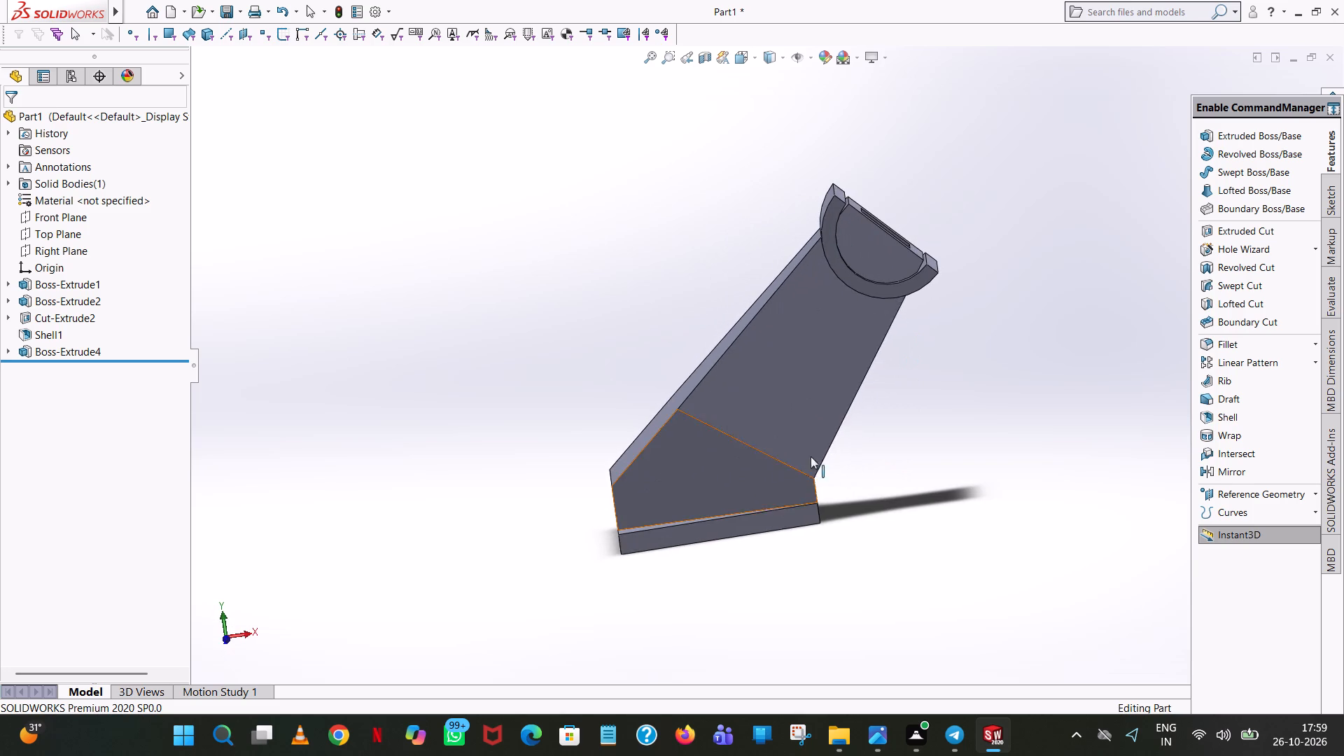
scroll(872, 199, down, 5)
scroll(843, 409, down, 1)
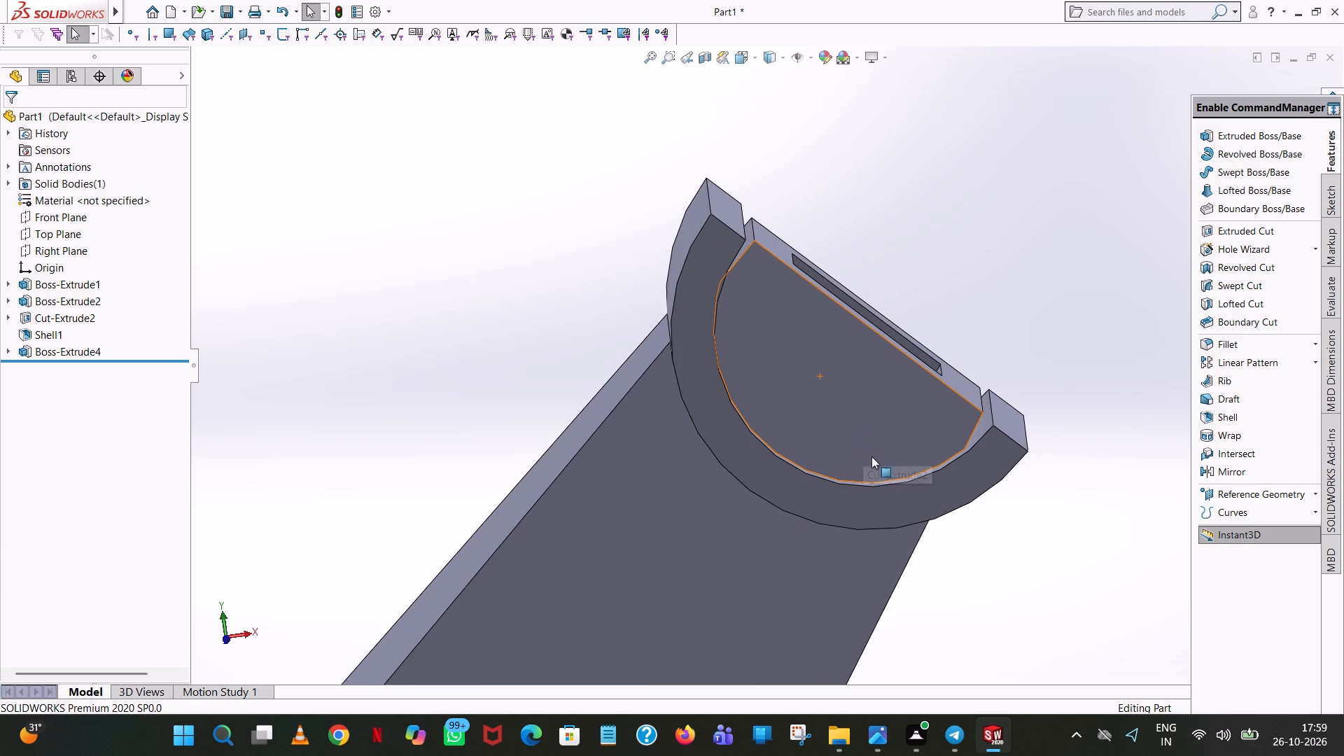
scroll(874, 459, up, 2)
middle_drag(853, 451, 827, 437)
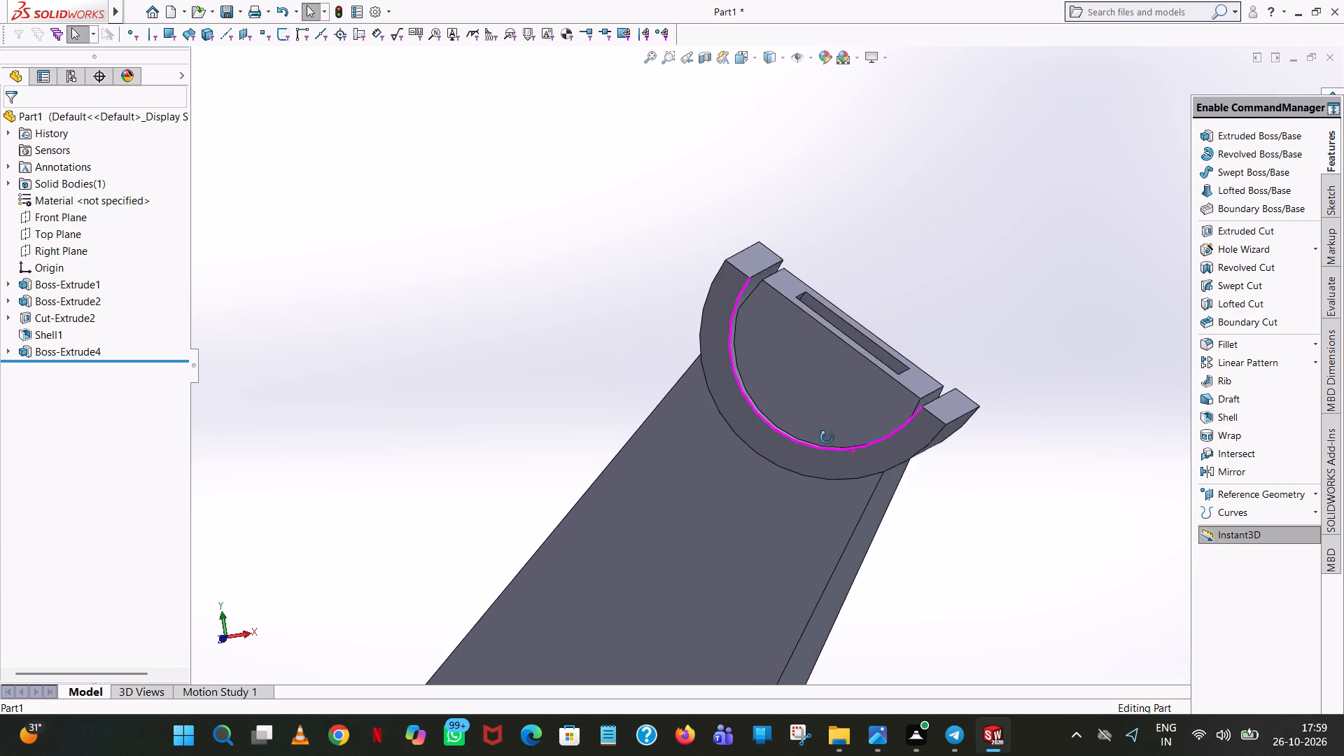
middle_drag(827, 437, 855, 429)
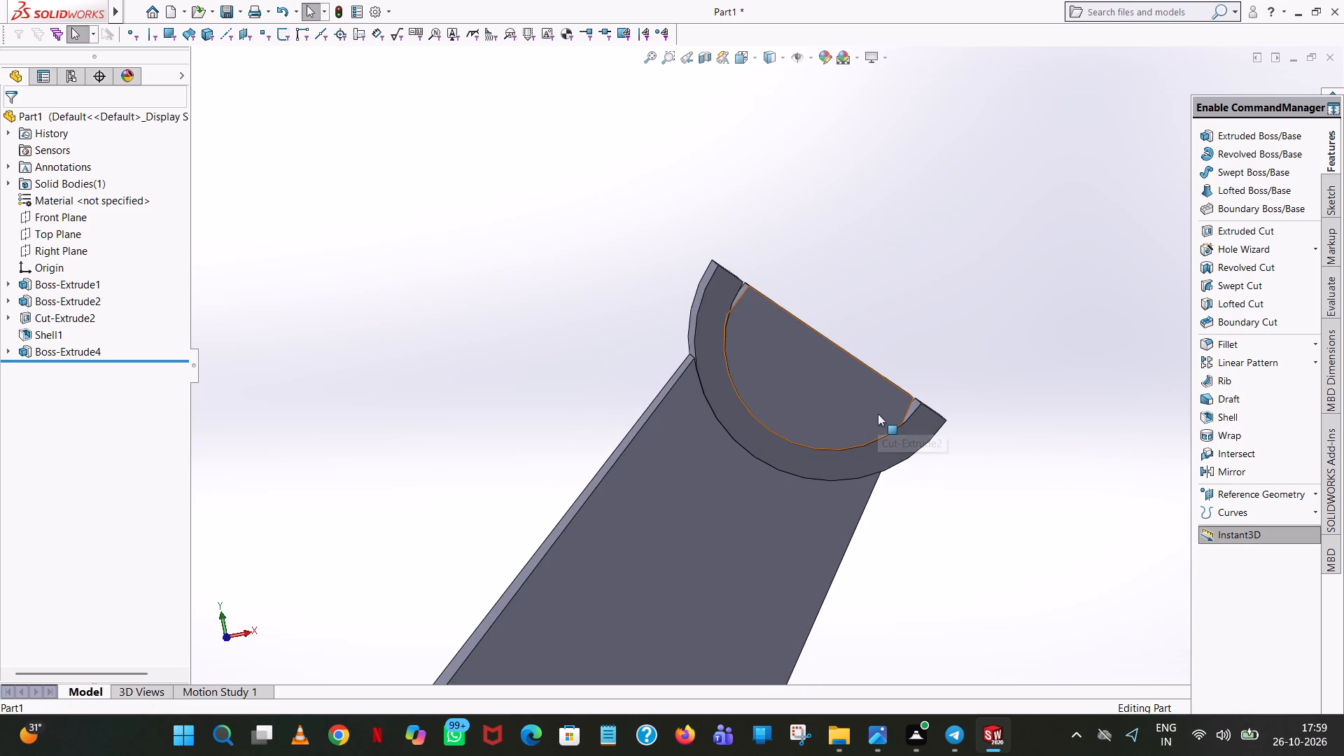
scroll(878, 414, up, 4)
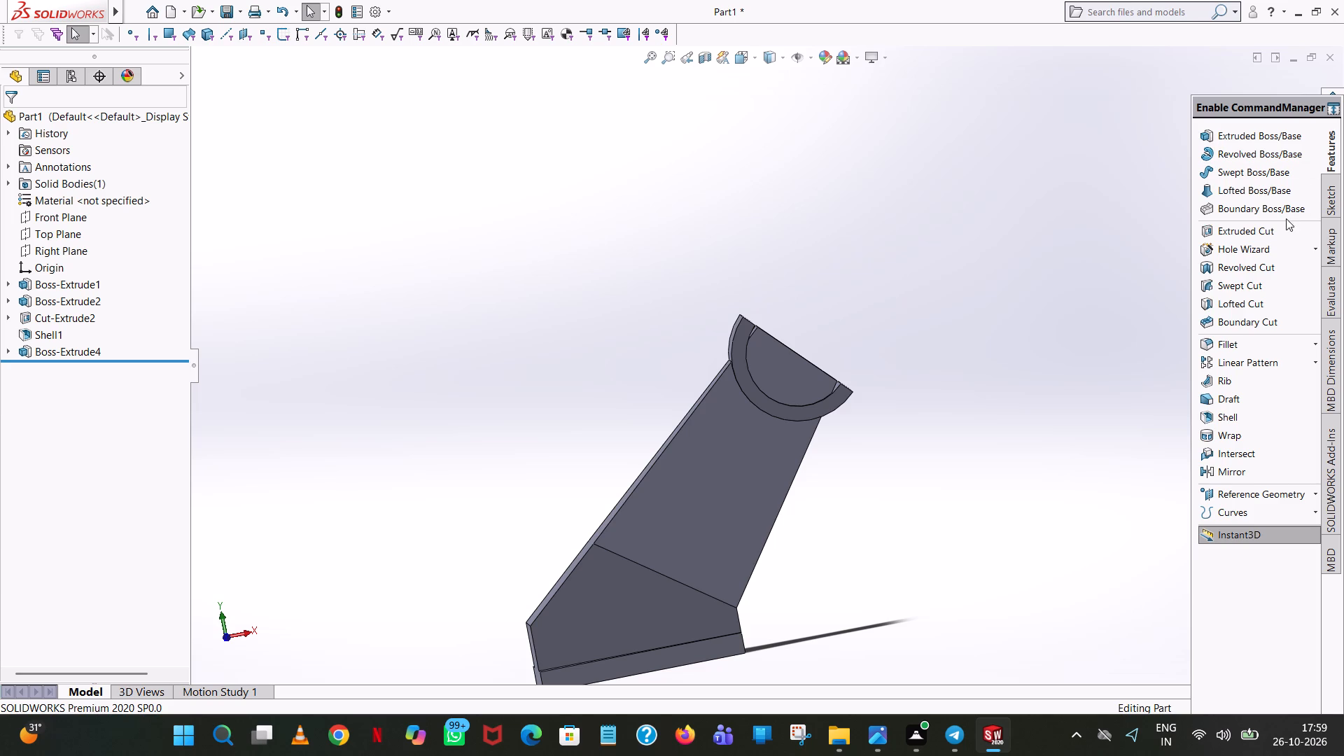
For an extruded cut, sketch a circle of radius 25 mm on the half ring's front face, concentric with its inner arc.
click(1270, 237)
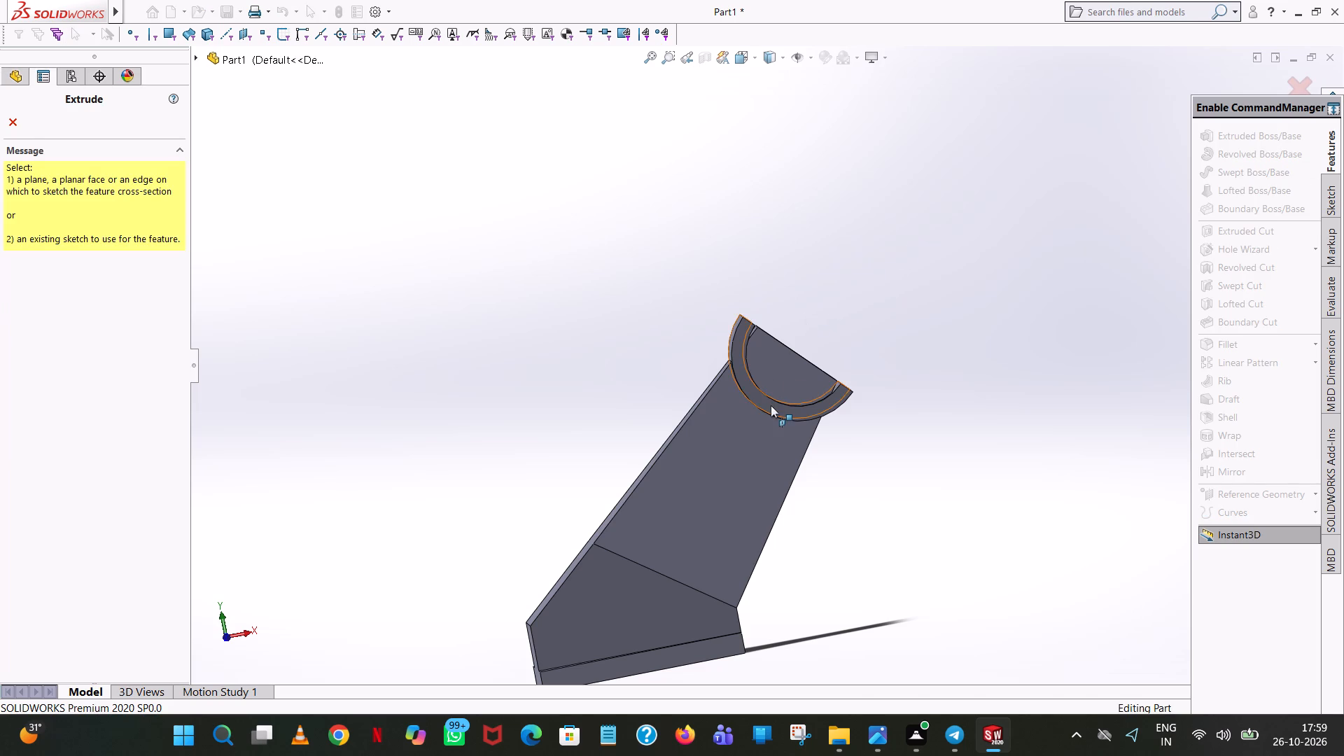
click(771, 405)
click(1291, 174)
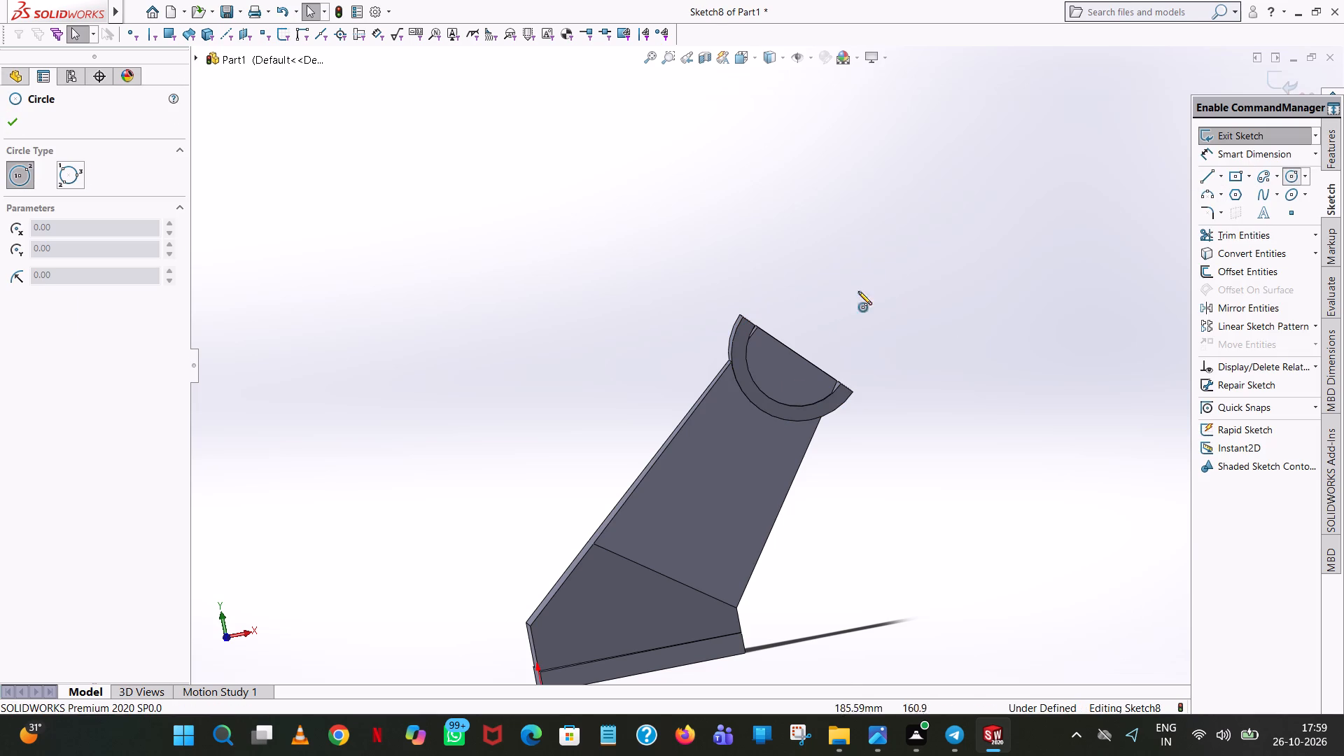
click(799, 353)
click(764, 391)
right_click(764, 391)
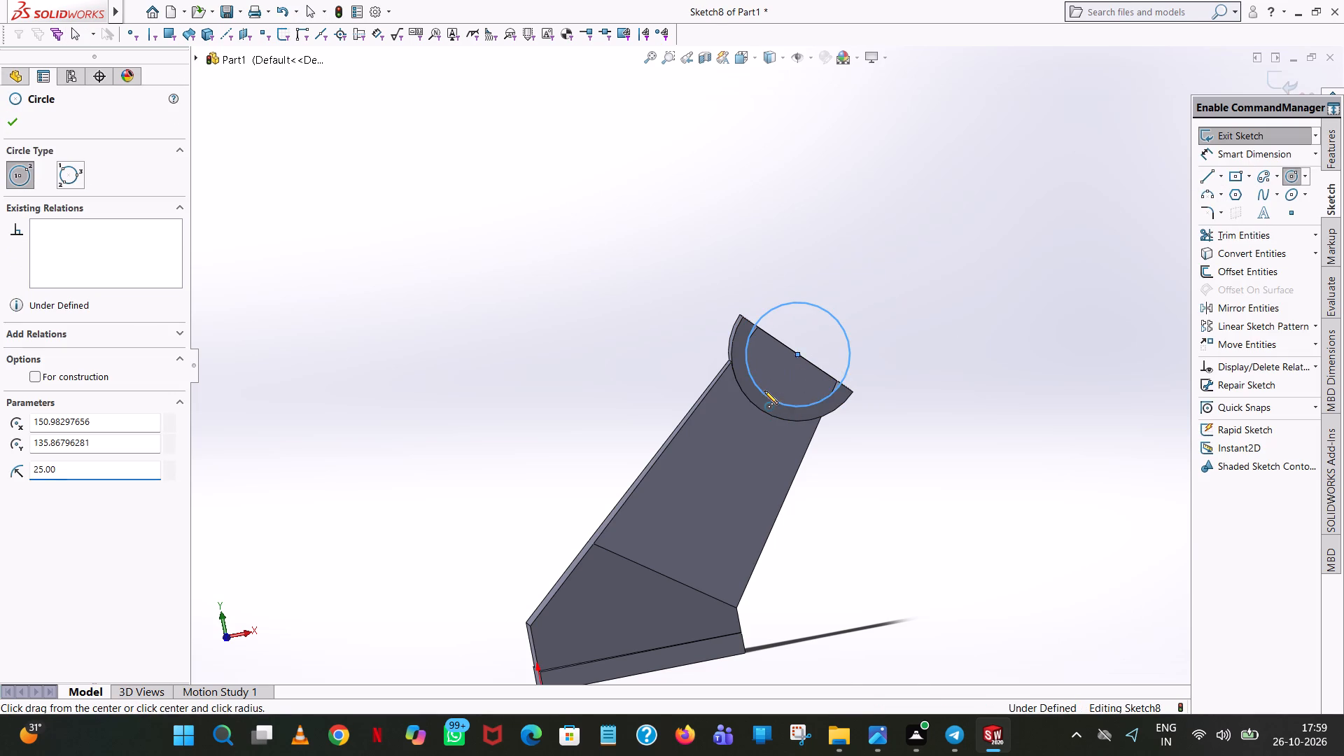
click(802, 400)
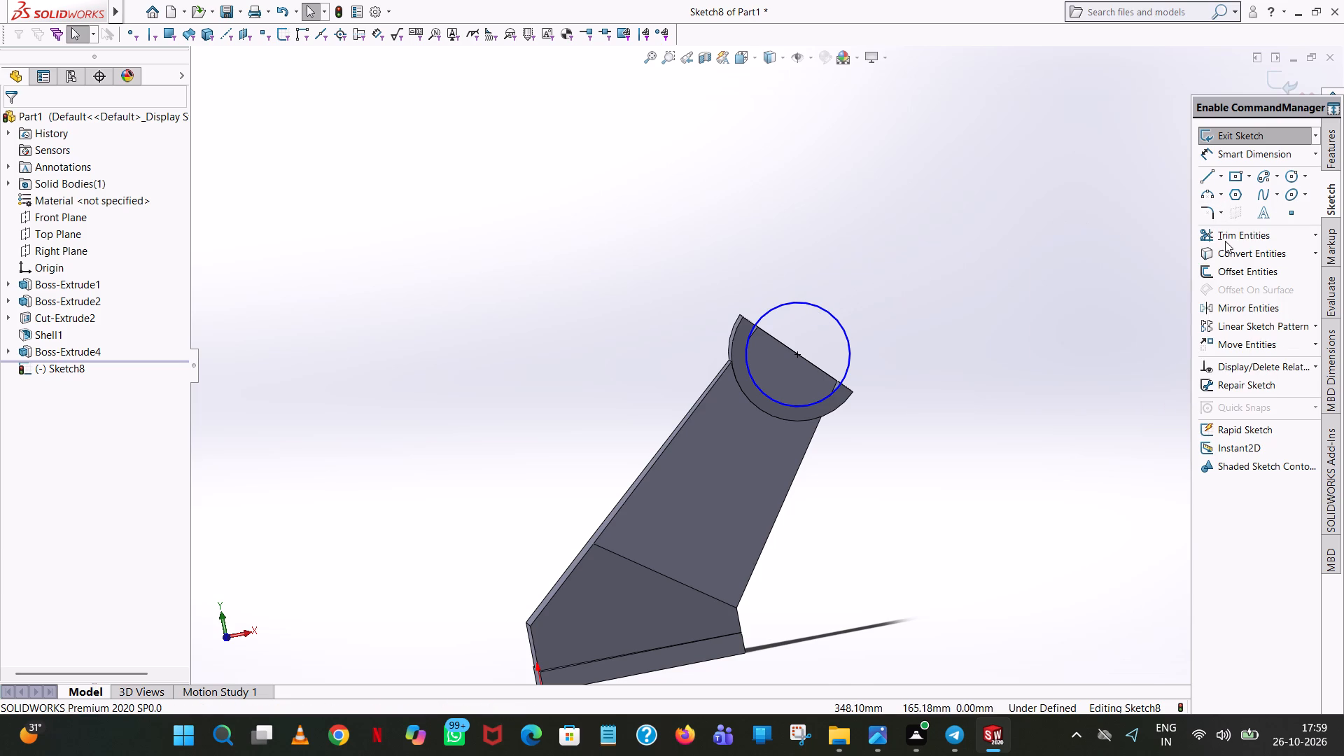
click(1226, 241)
click(12, 117)
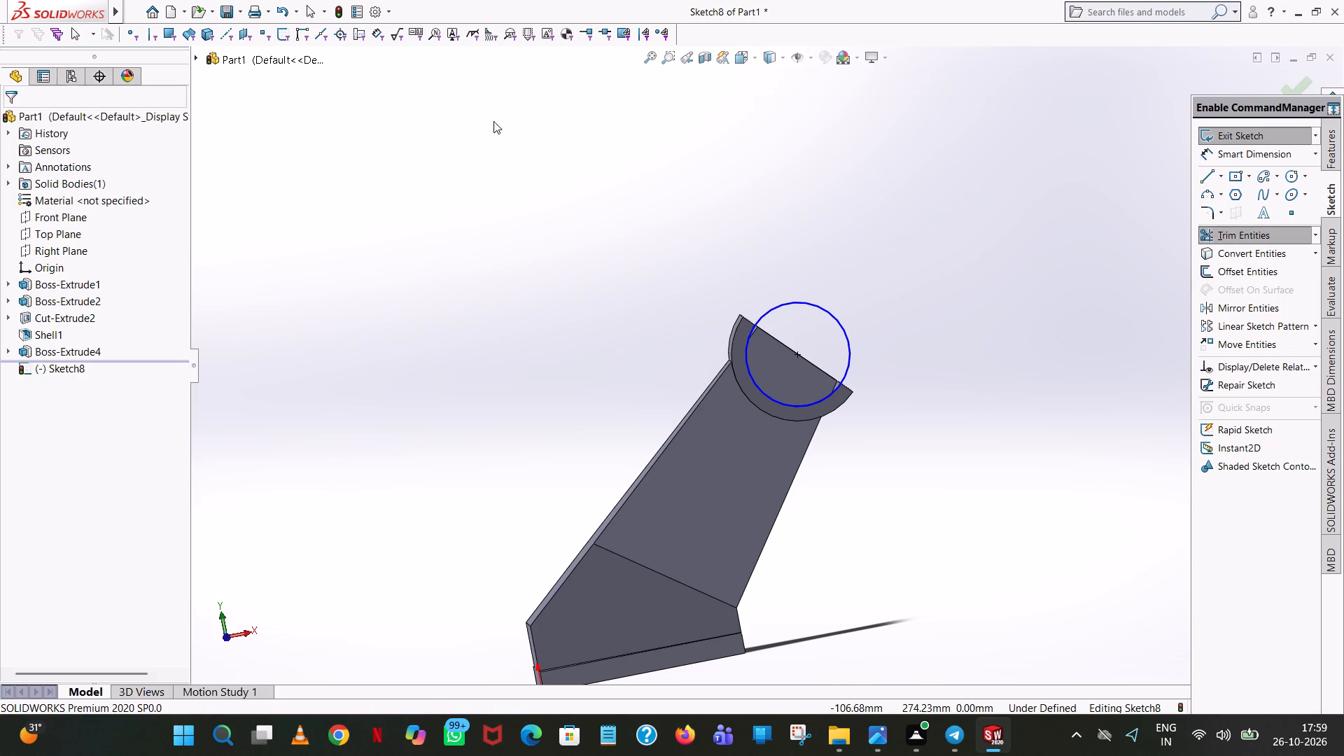
Cut-extrude the 25 mm radius circle blind to 46 mm through the arm's material inside the half ring.
click(1334, 153)
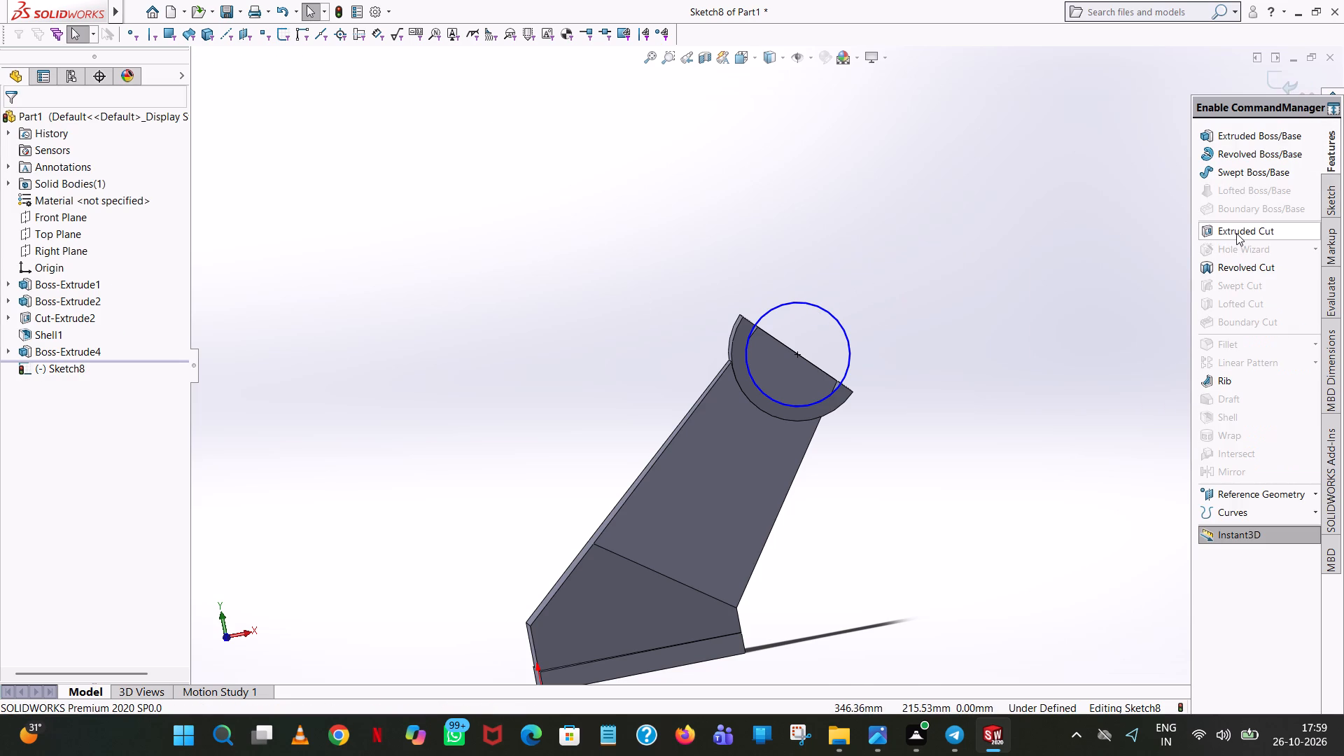
click(1236, 233)
middle_drag(951, 341, 853, 487)
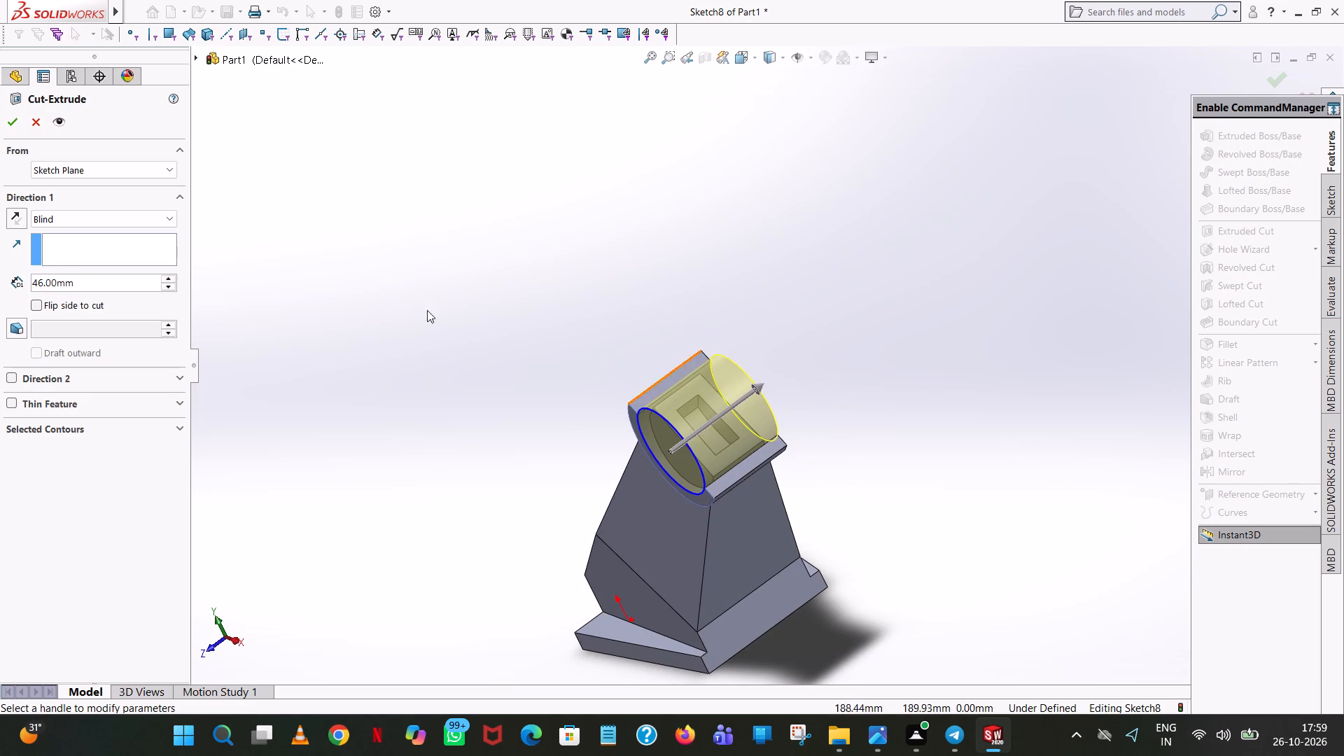
click(6, 127)
click(591, 207)
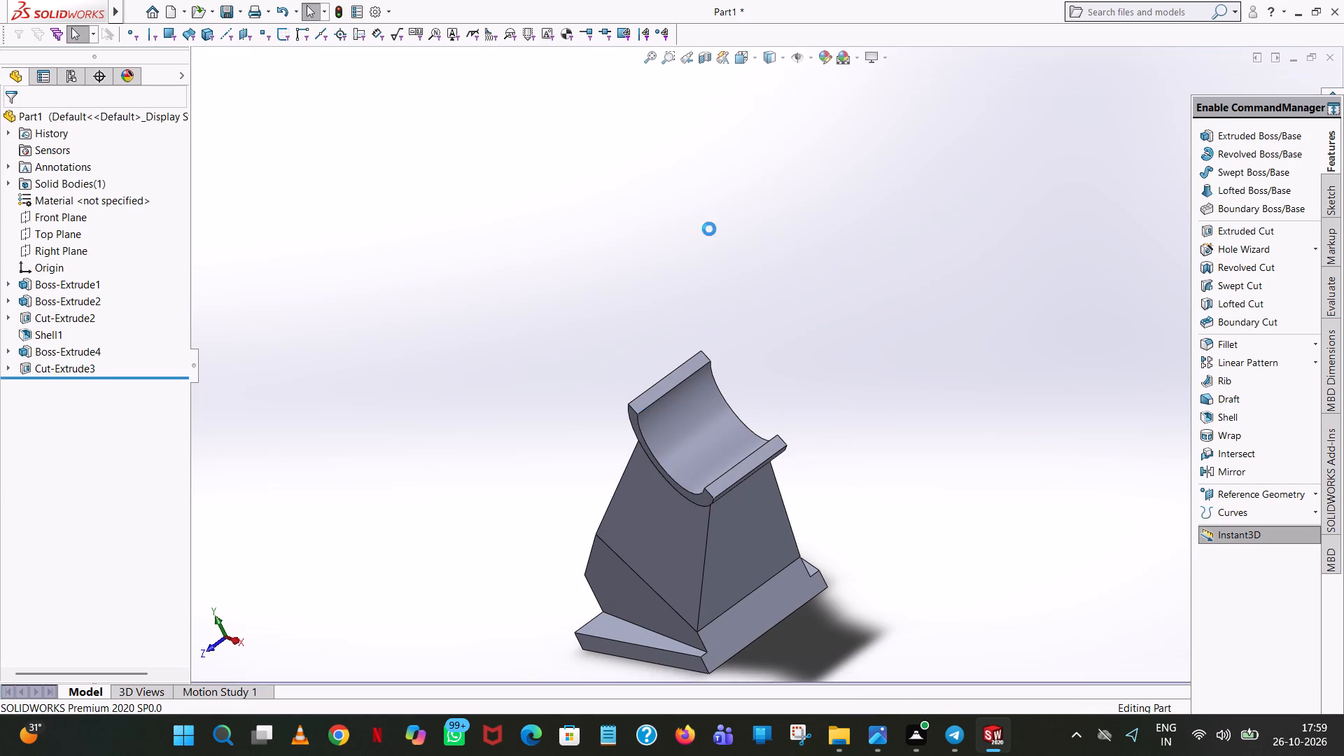
Start a new sketch on the Front Plane and draw a circle of radius 25 mm concentric with the half ring's inner arc.
middle_drag(714, 235, 884, 154)
scroll(727, 237, up, 1)
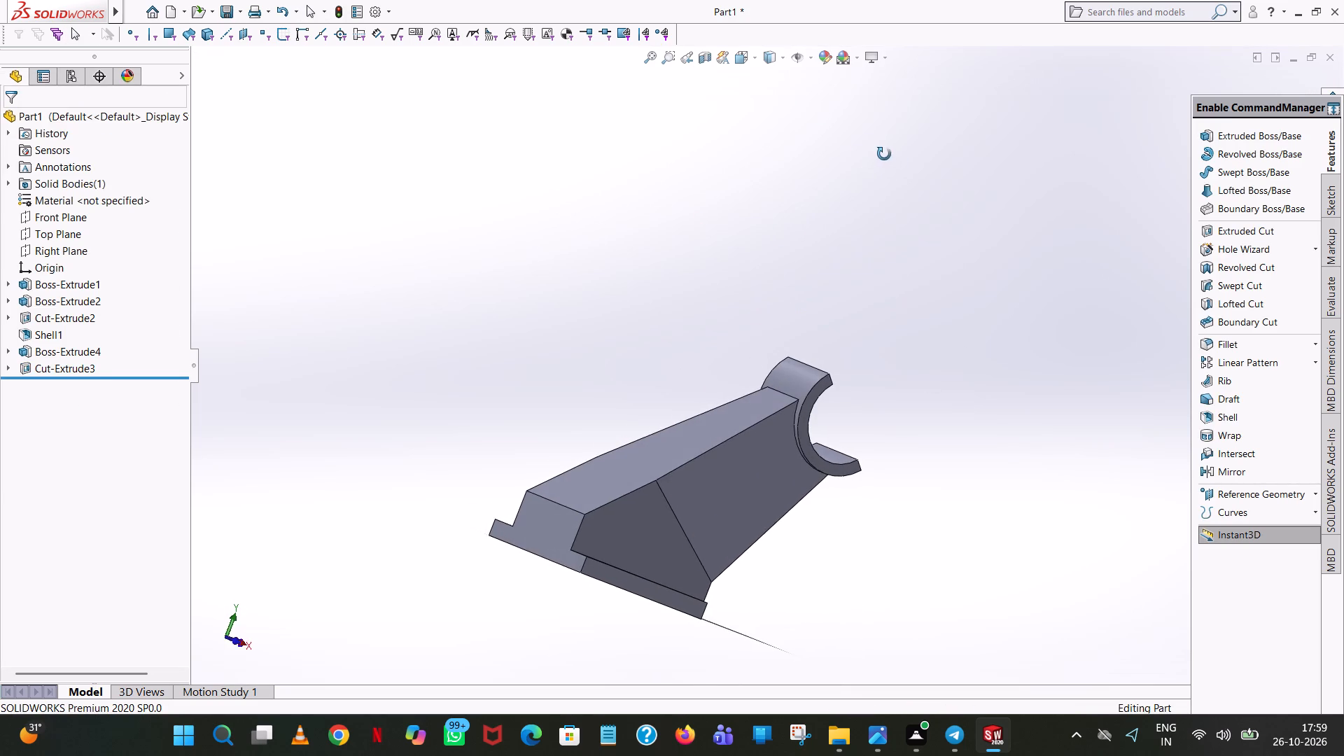
middle_drag(884, 154, 871, 120)
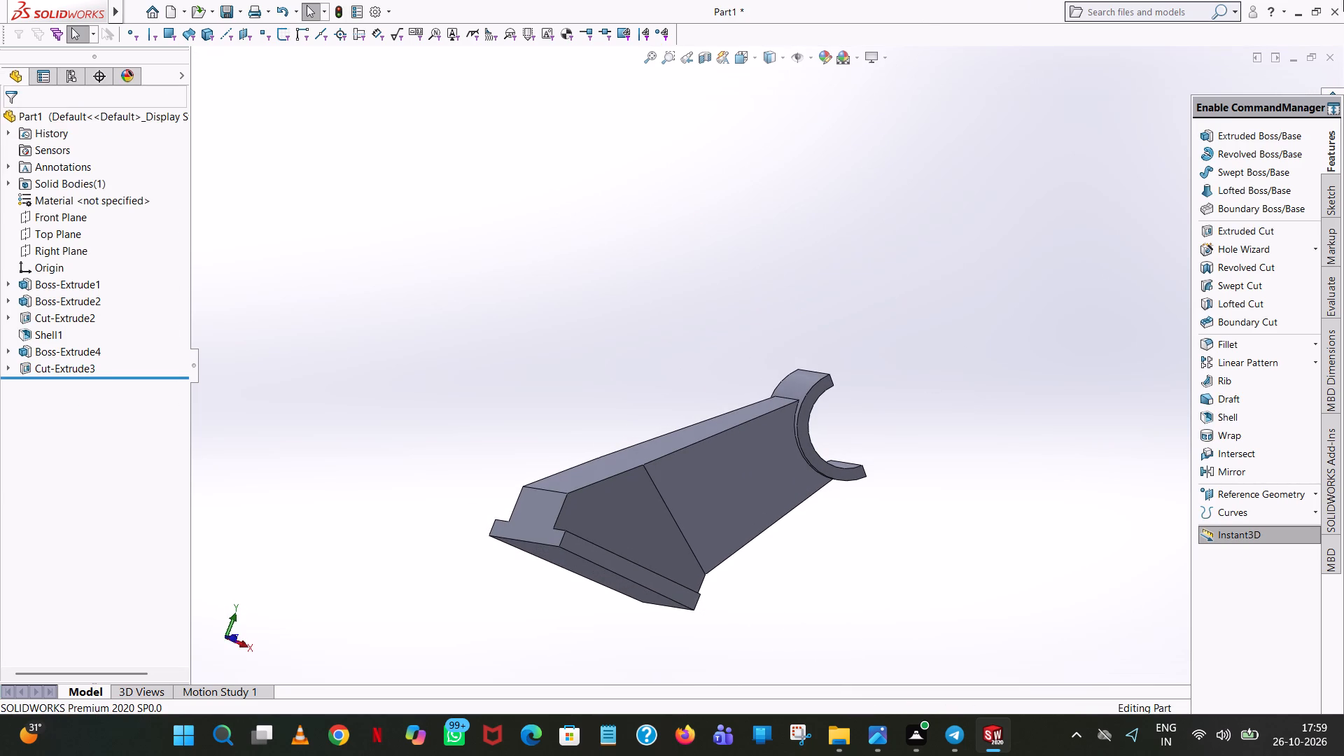
click(1274, 138)
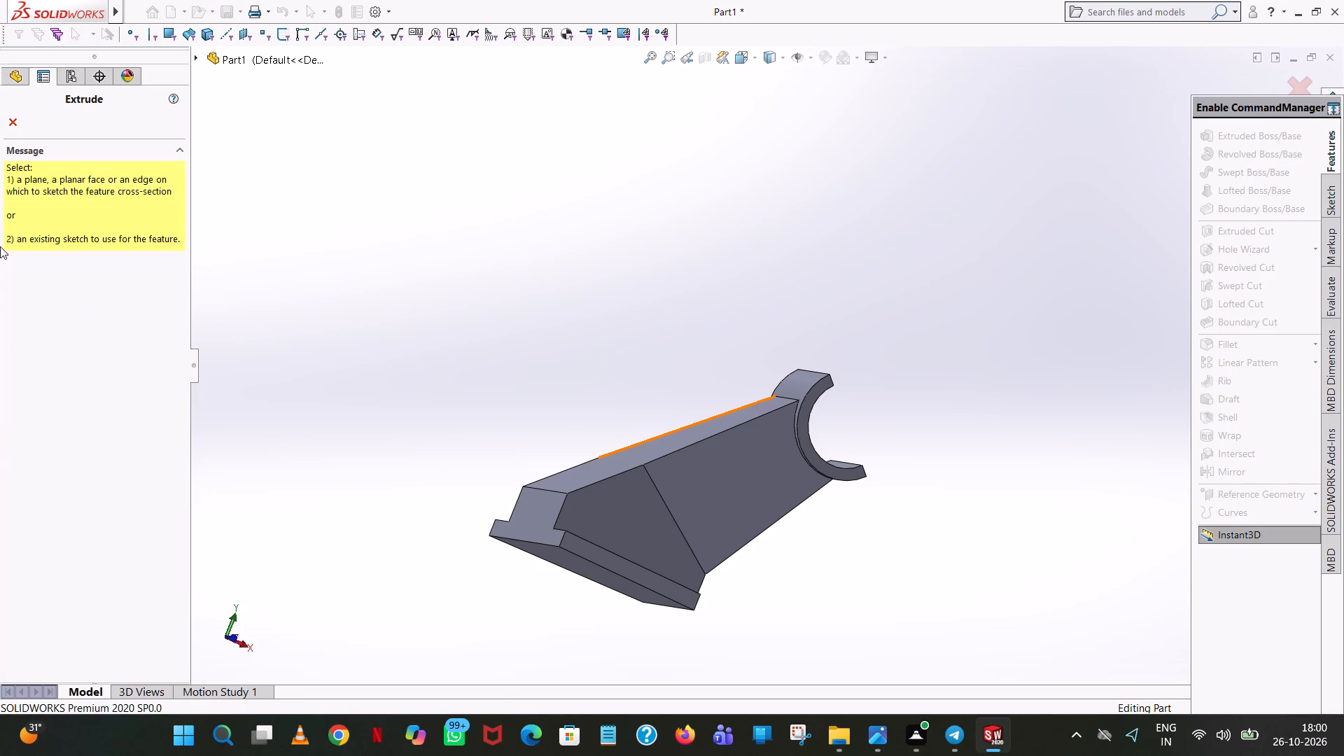
click(11, 117)
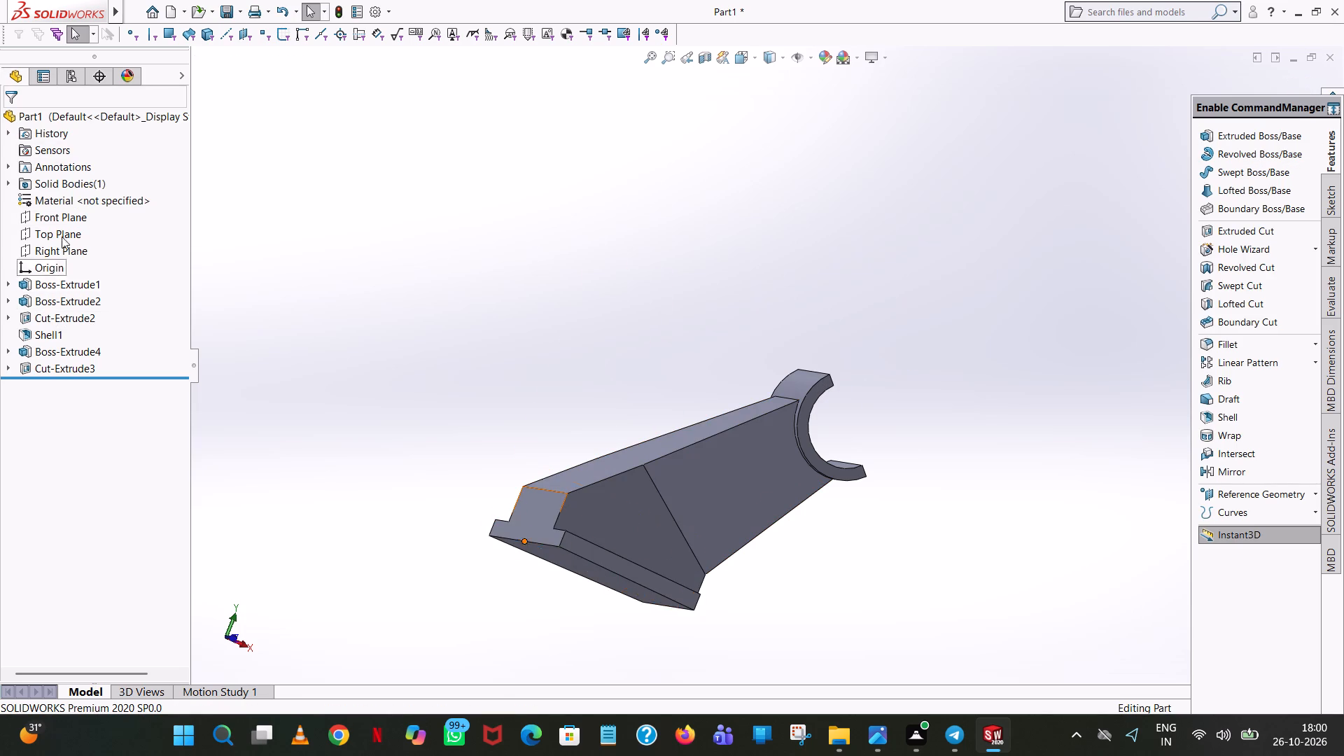
click(55, 212)
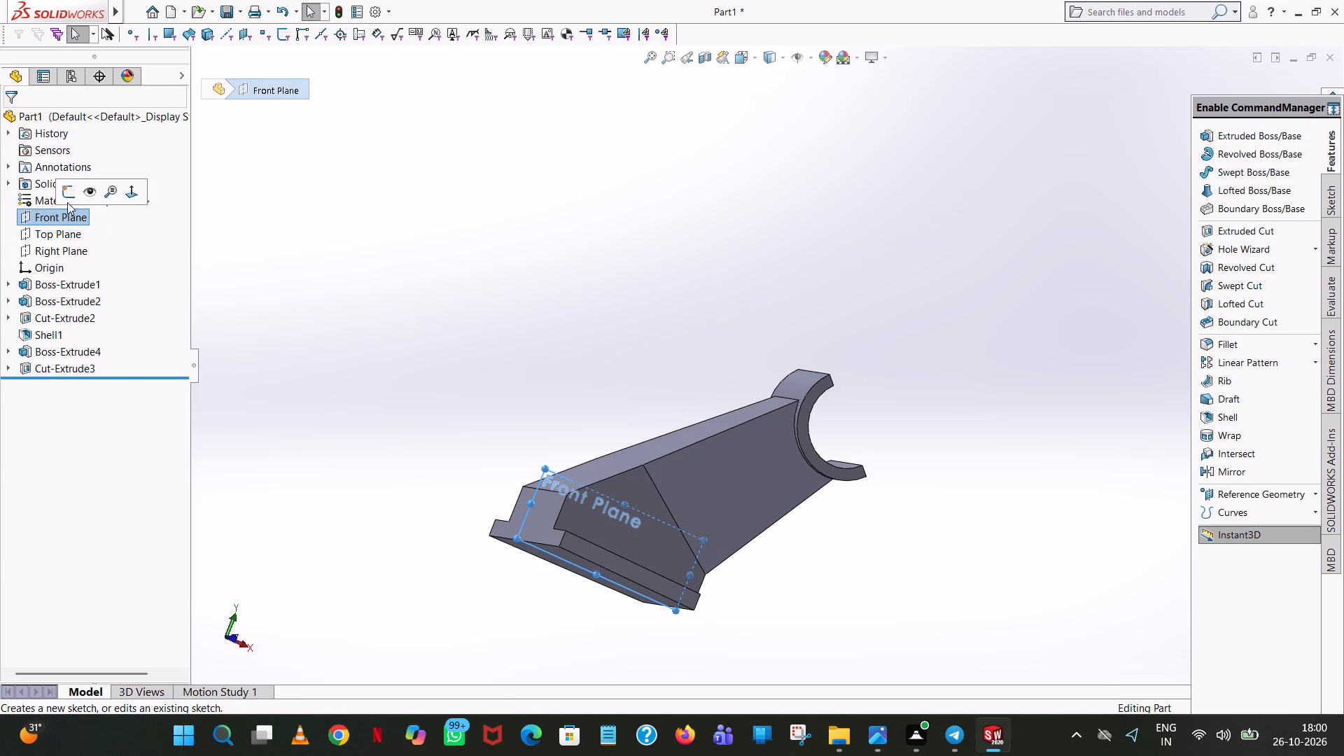
click(73, 196)
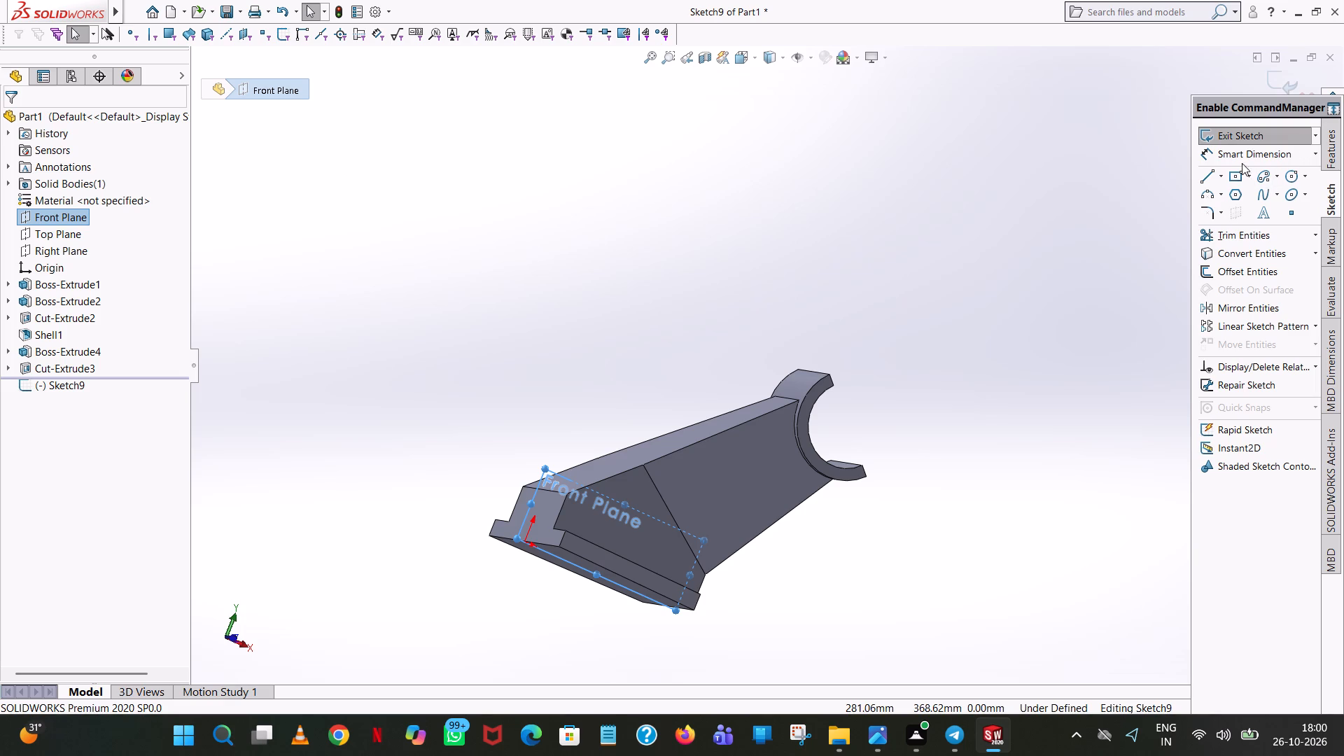
click(755, 57)
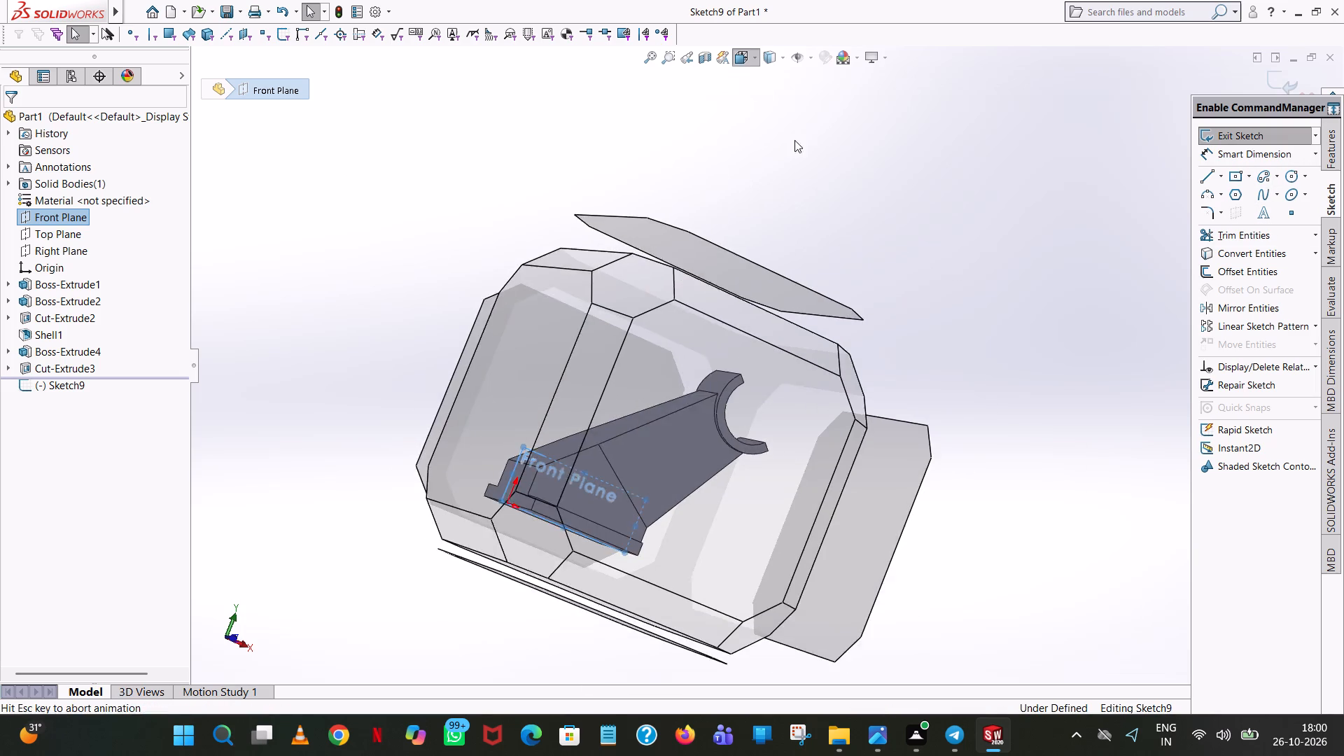
click(820, 132)
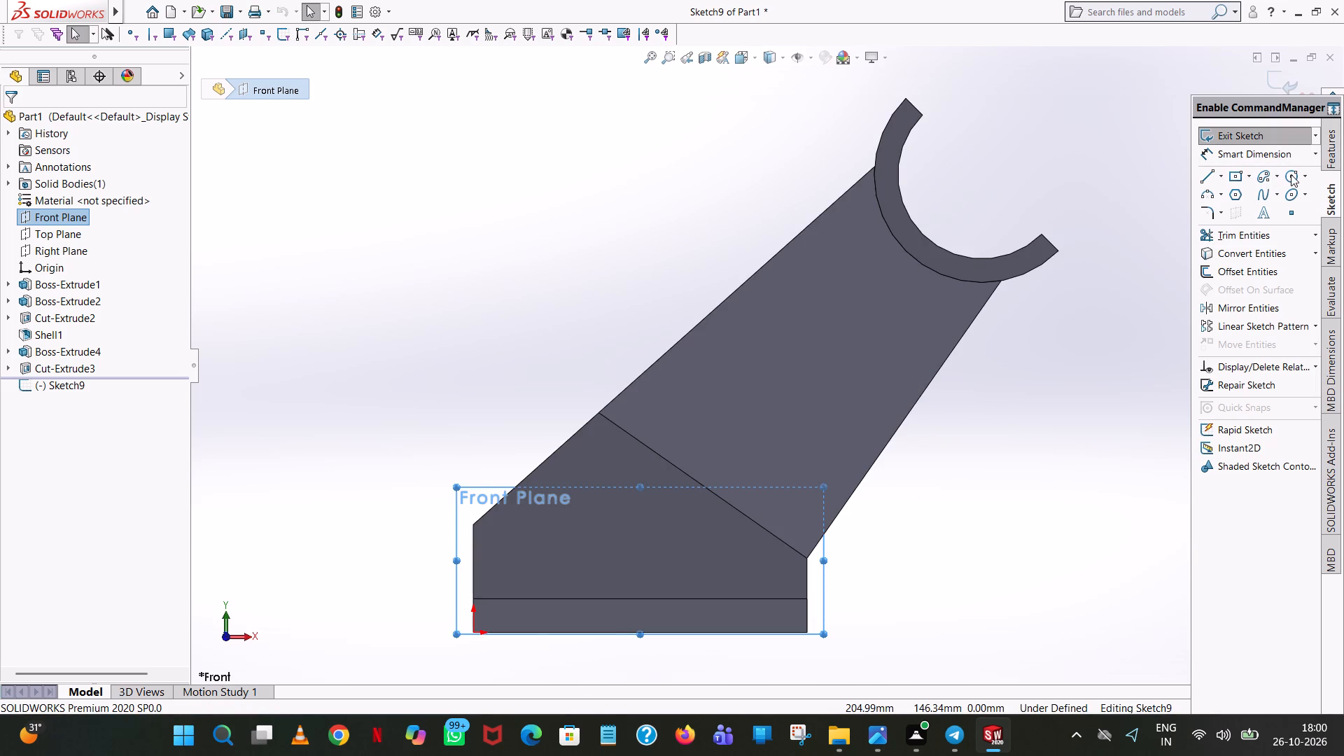
click(1291, 174)
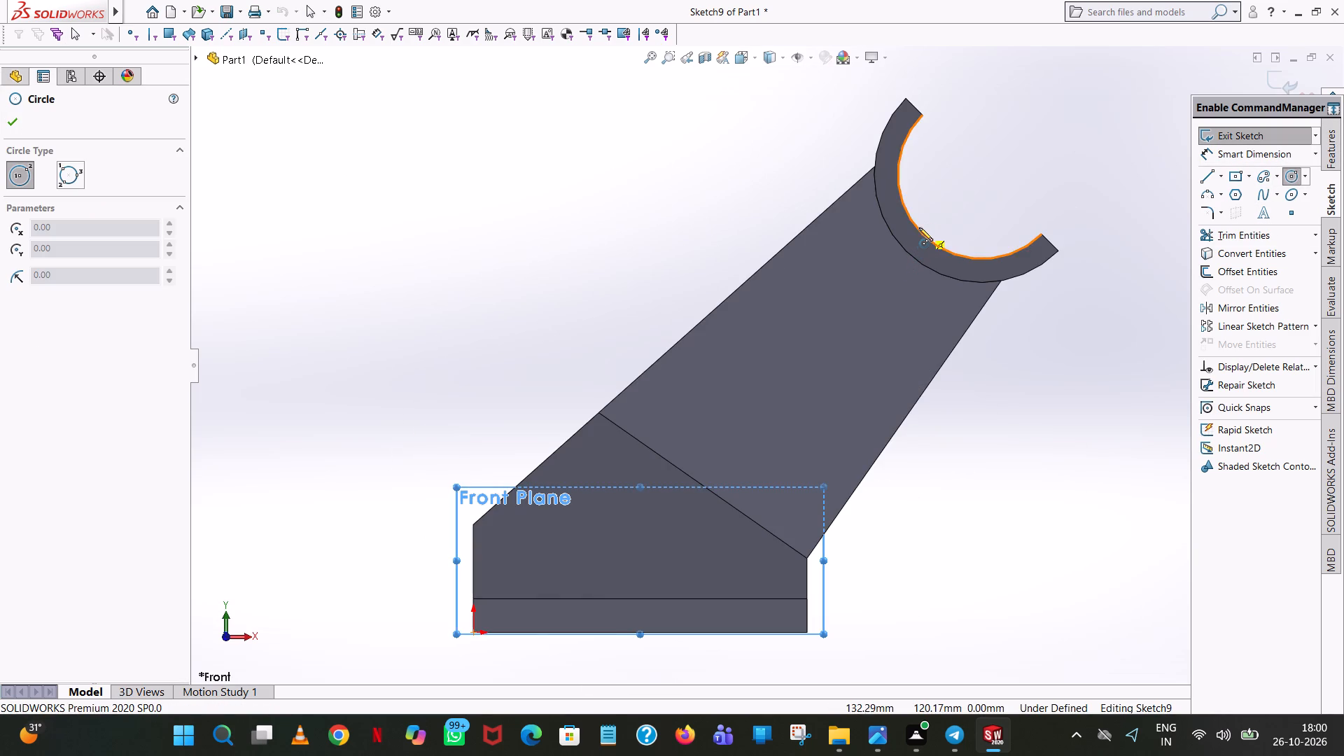
click(980, 176)
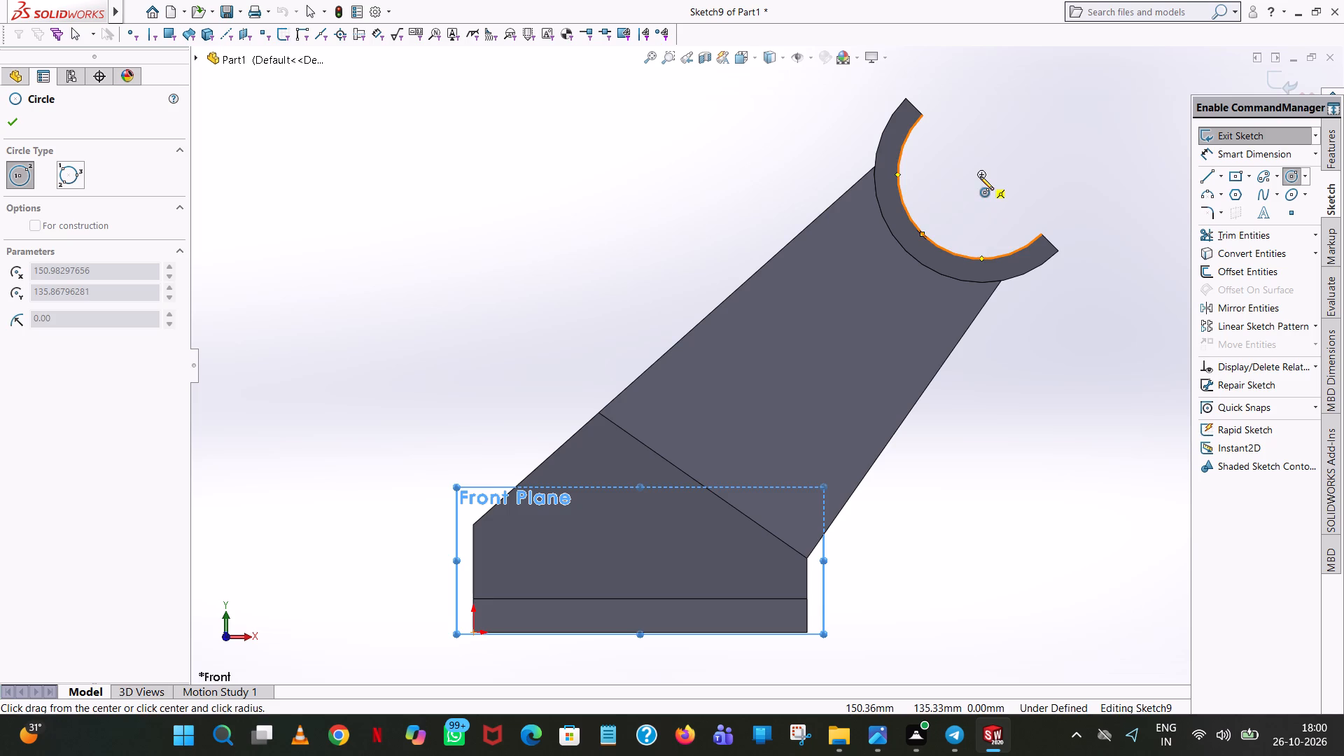
click(920, 232)
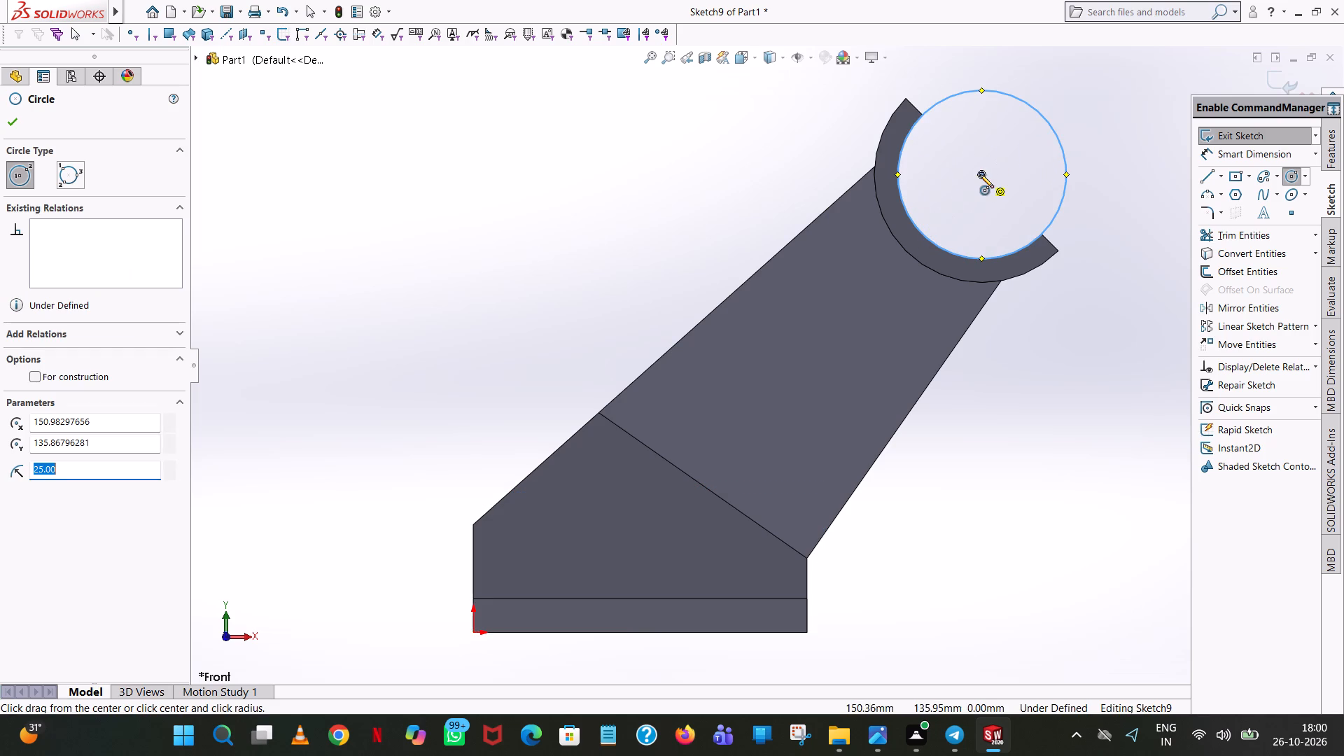
Sketch a second circle of radius 15 mm, concentric with the 25 mm radius circle.
click(980, 174)
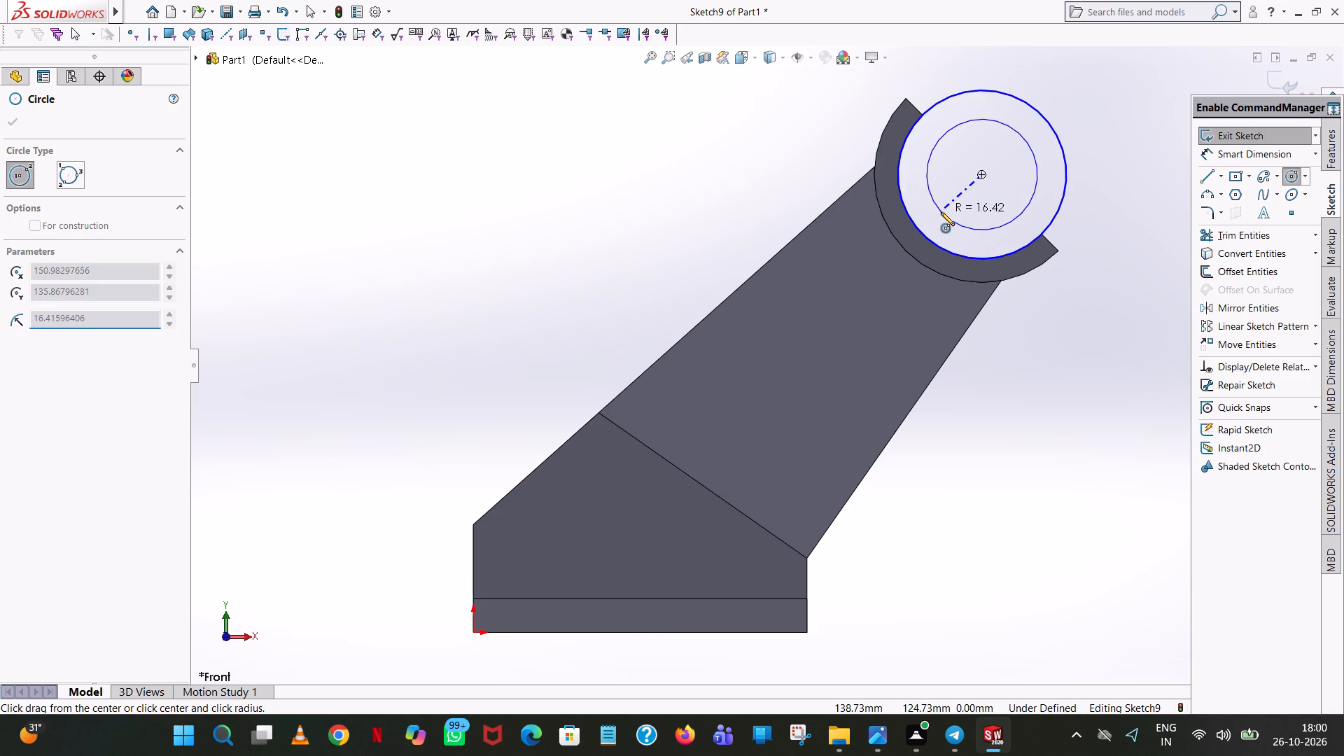
click(941, 212)
text(15)
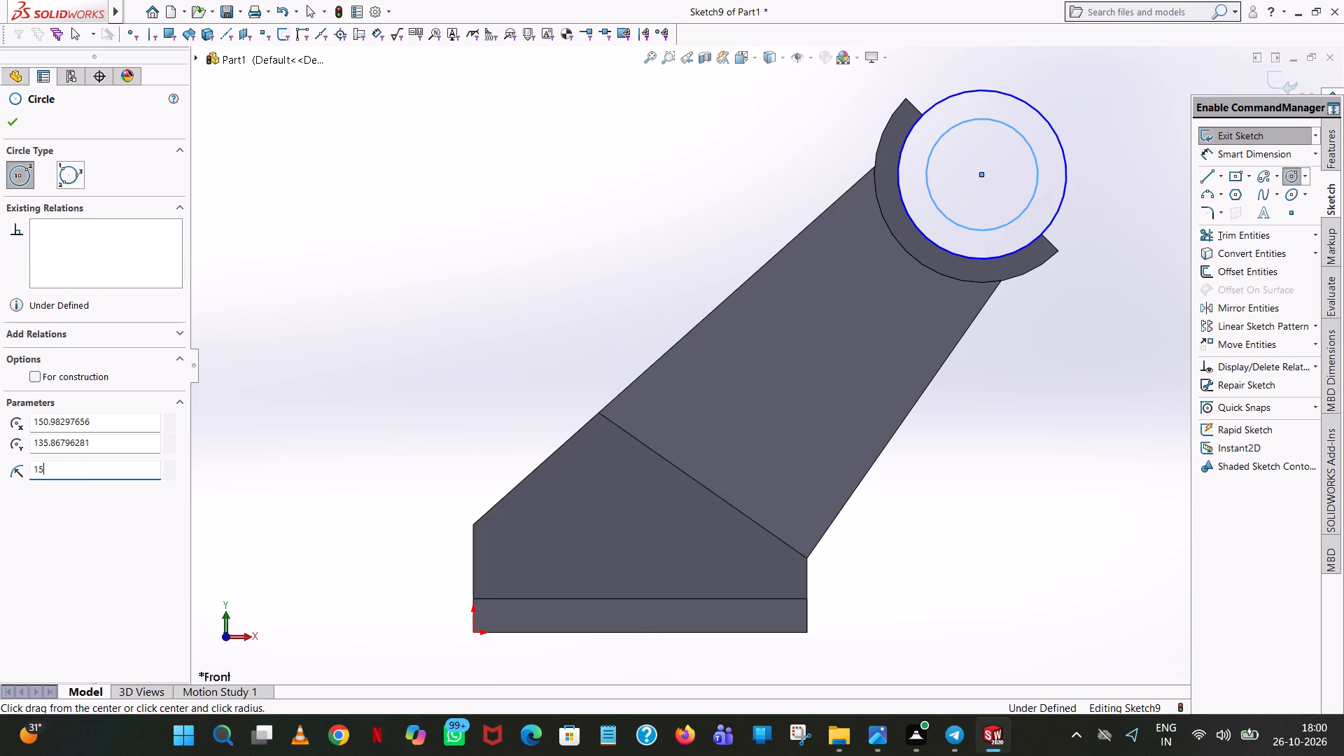
key(Return)
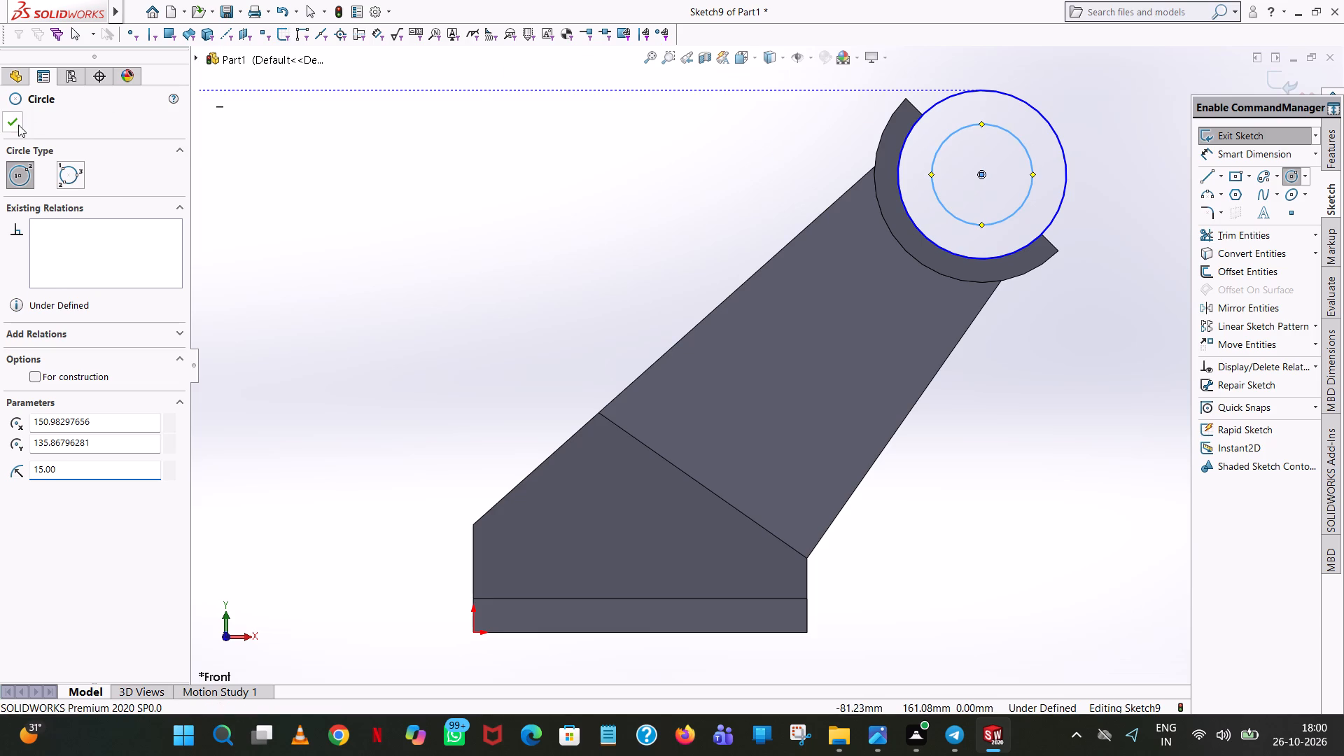
click(16, 125)
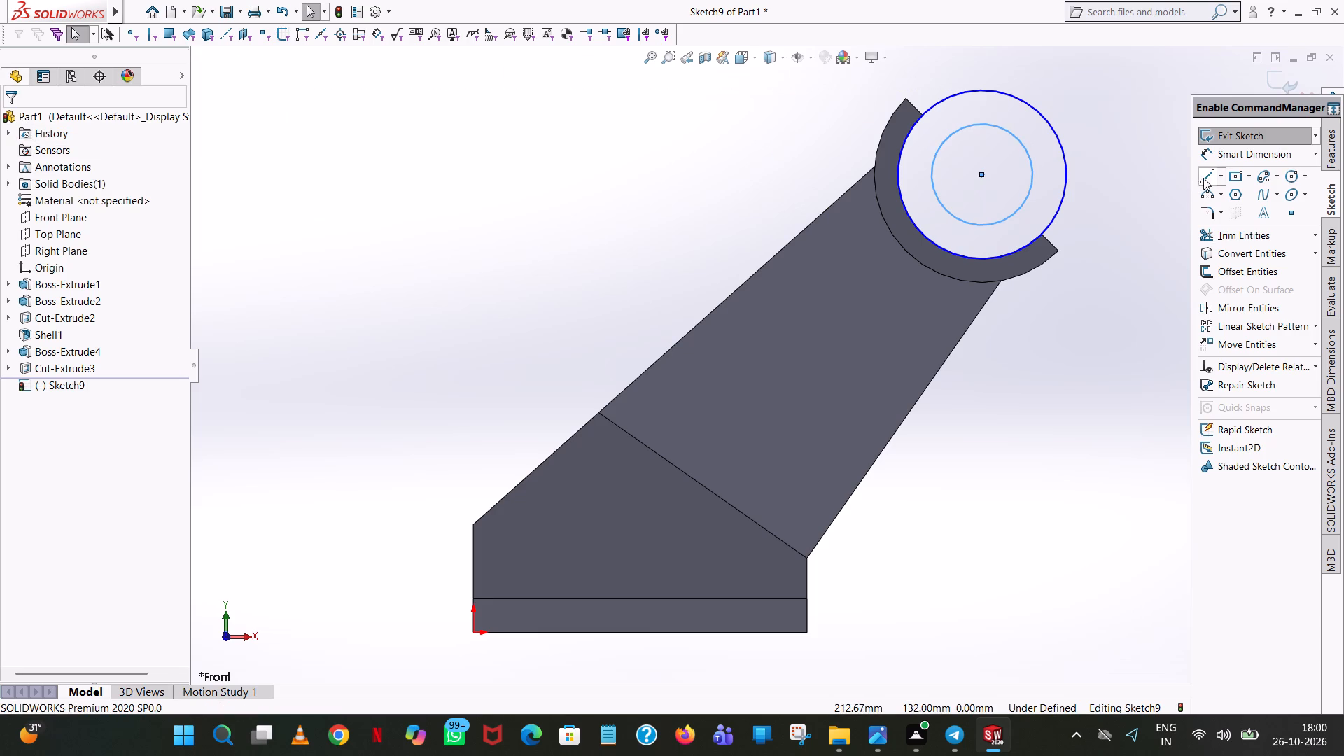
Draw a 50 mm line through the circles' centre, joining the two inner corners of the half ring's open ends.
click(1203, 178)
click(923, 114)
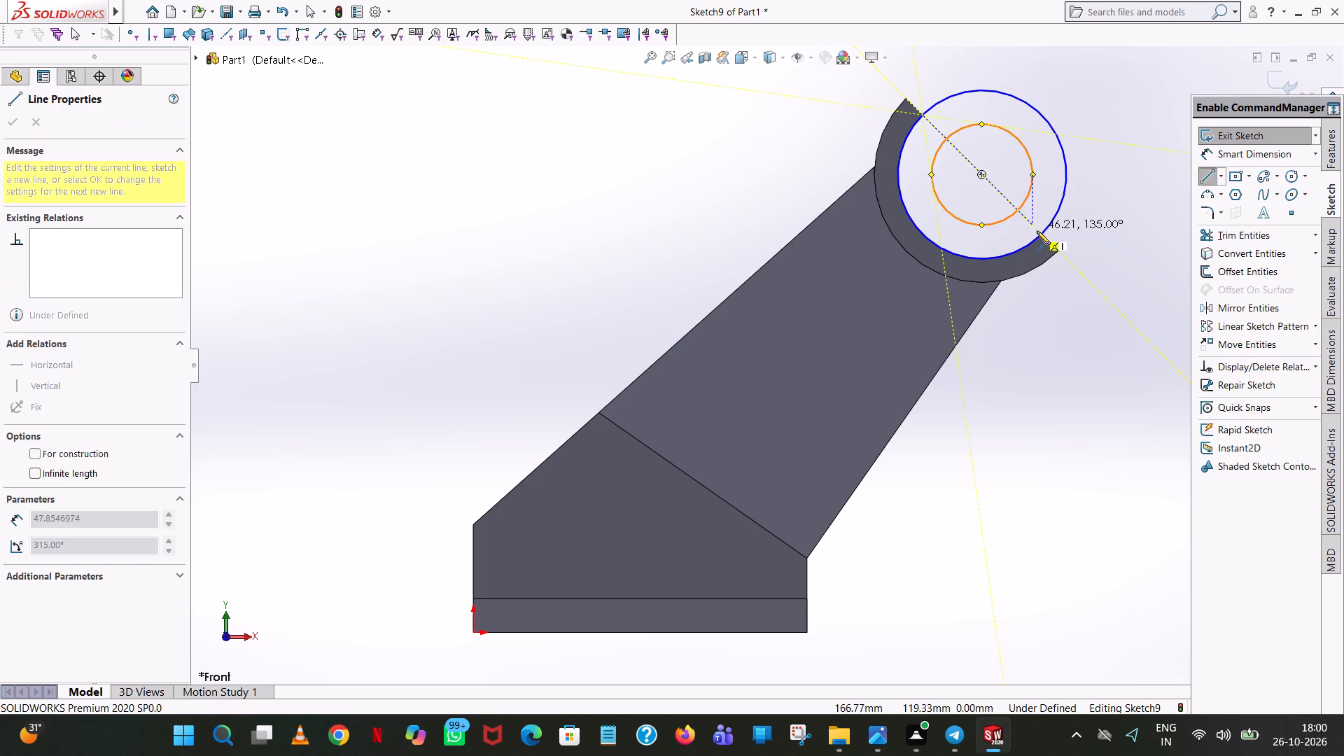
click(1042, 236)
right_click(1042, 236)
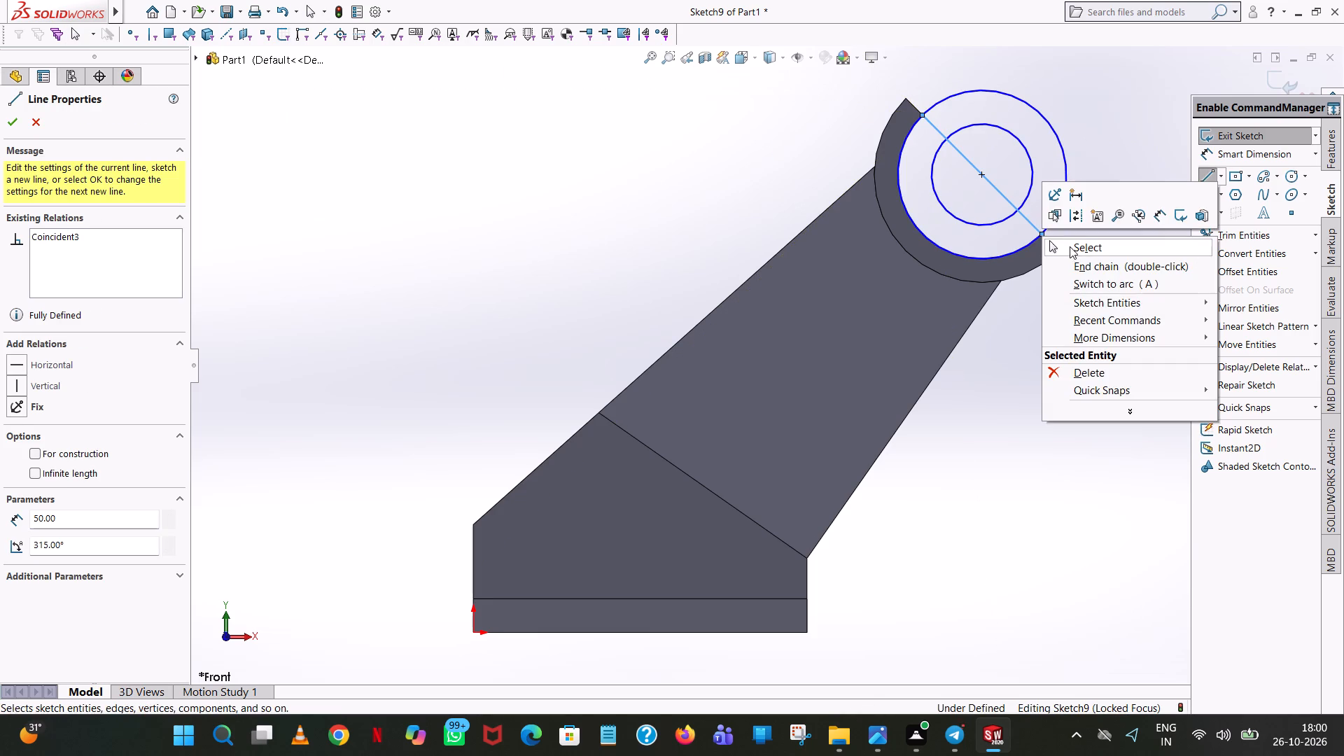
click(1070, 247)
Trim both circles' outer halves and the line inside the 15 mm radius circle, leaving a closed half-ring profile.
click(1233, 235)
click(1049, 125)
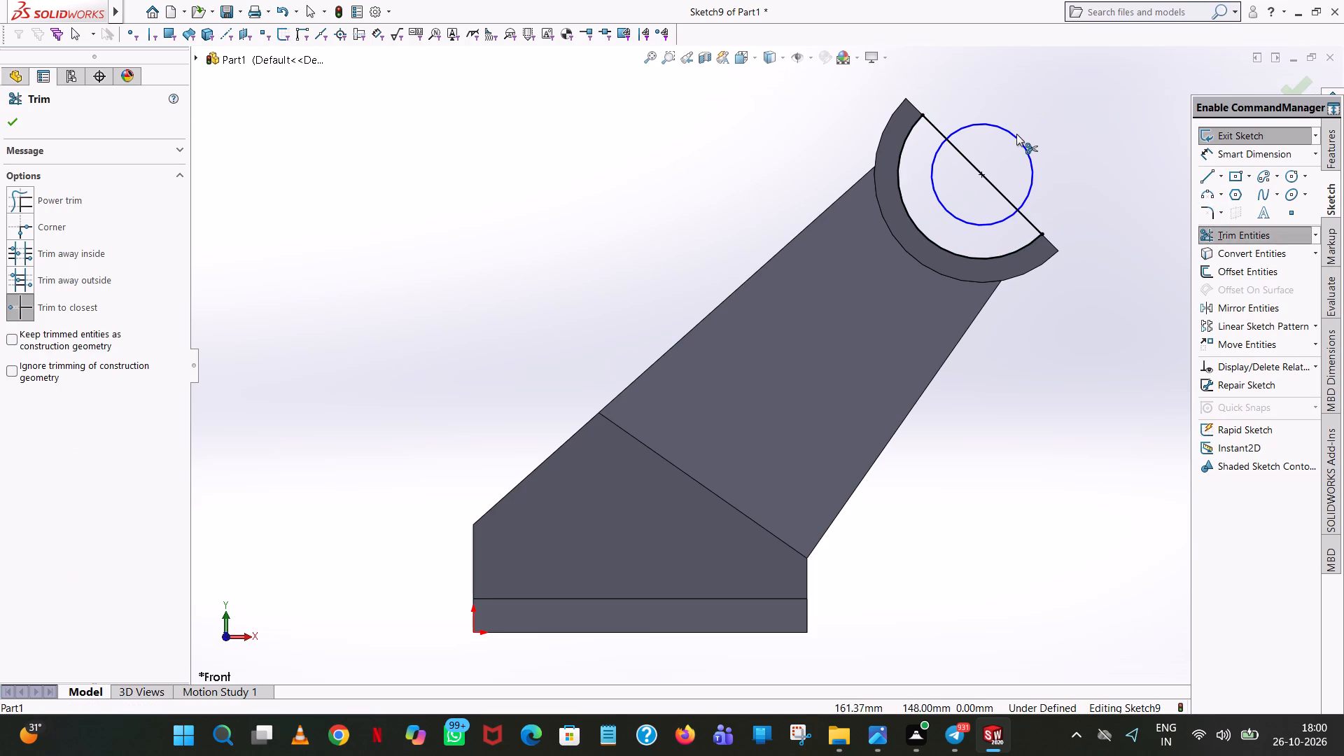
click(1016, 134)
click(972, 167)
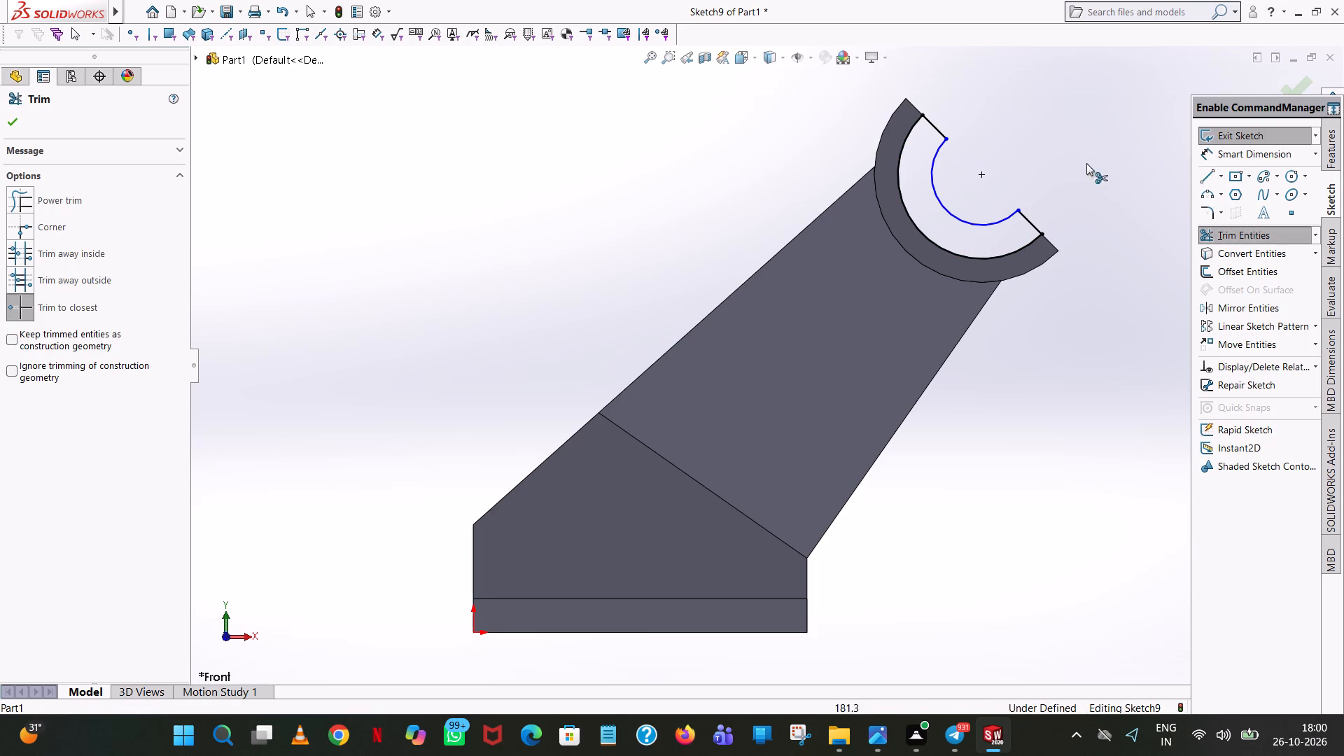
click(4, 114)
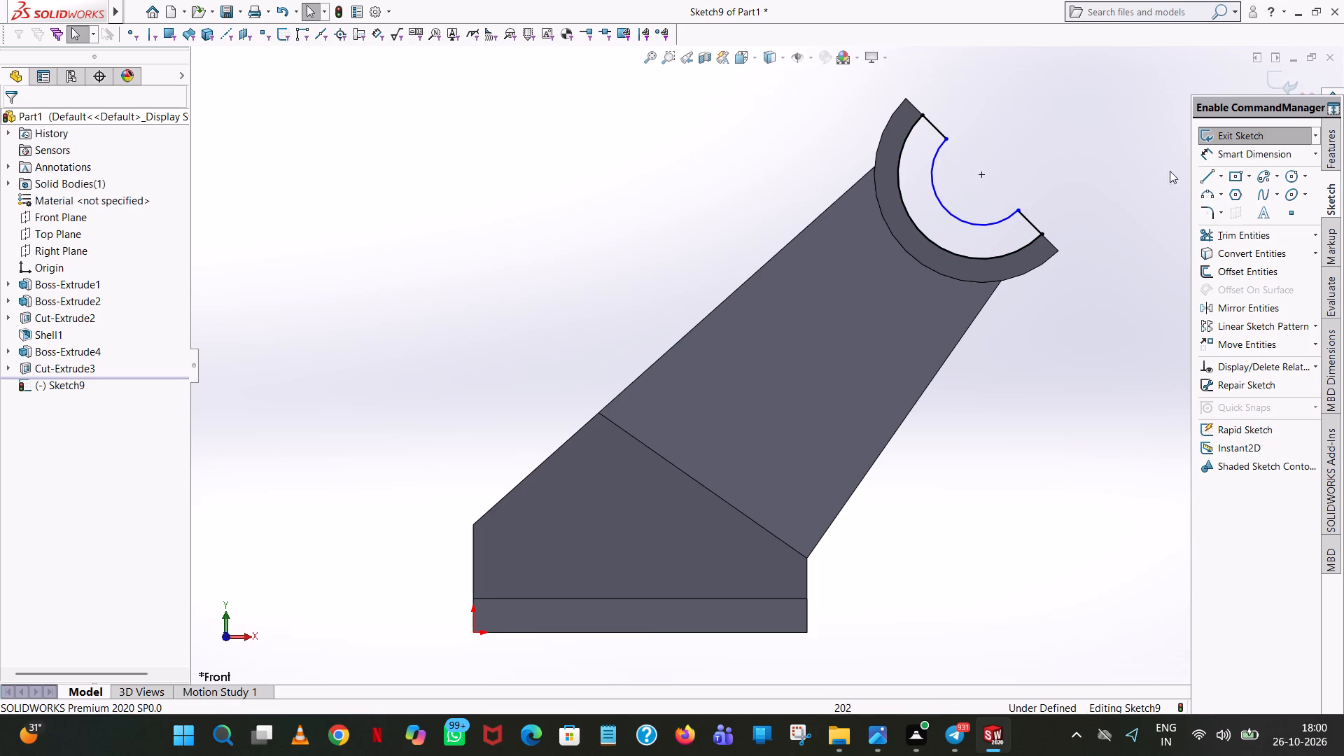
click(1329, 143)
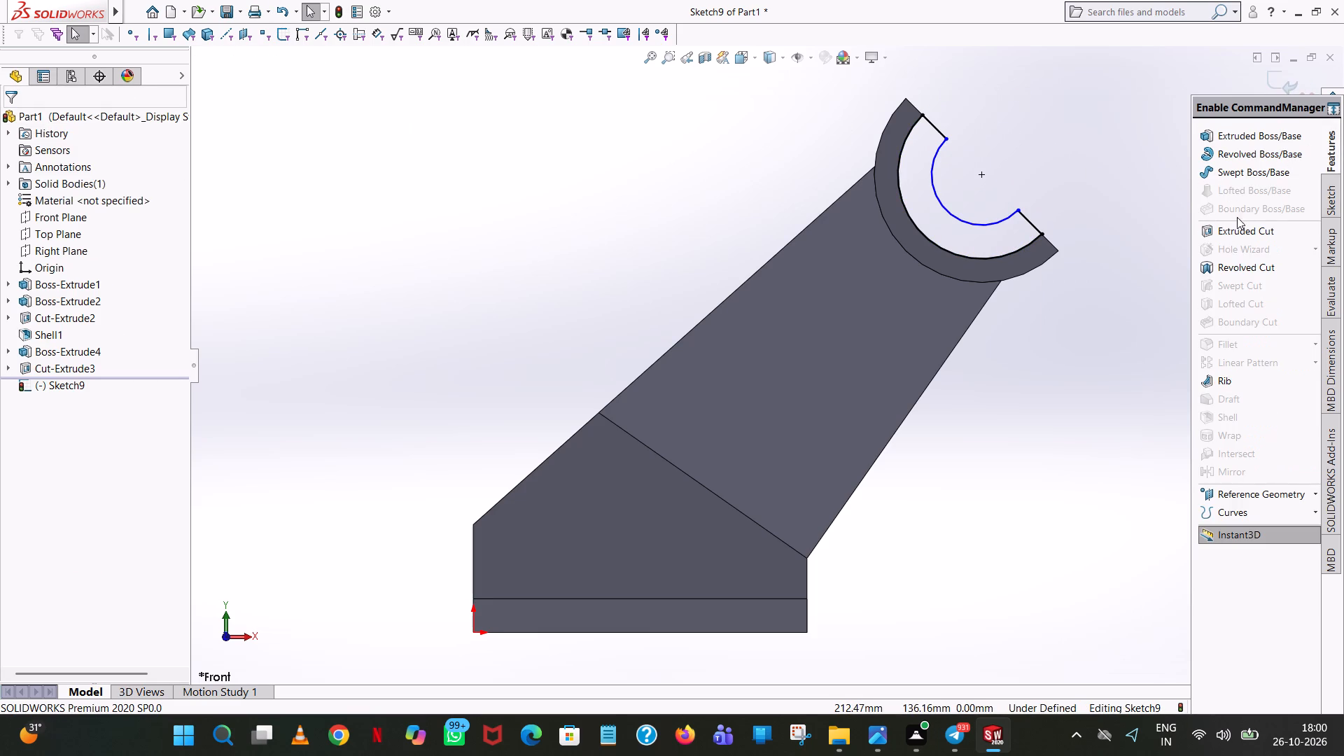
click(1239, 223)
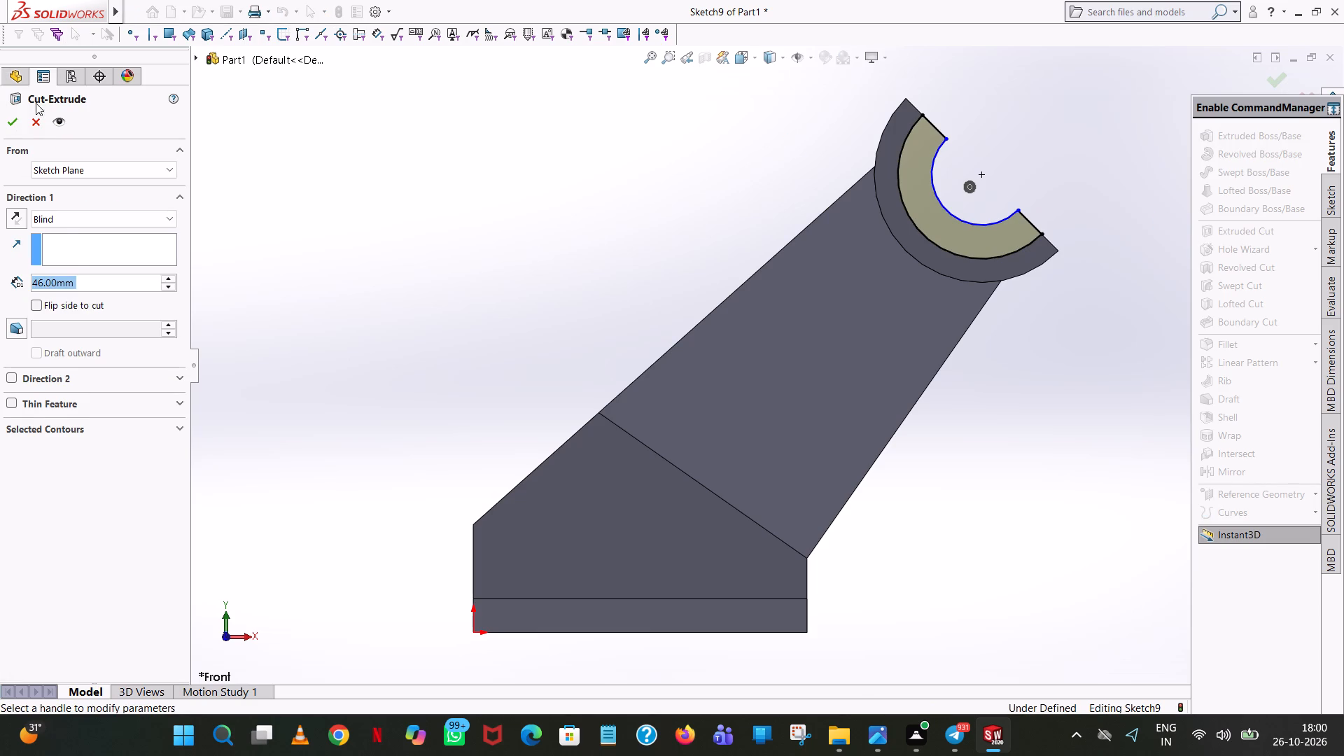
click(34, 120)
Boss-extrude the inner half-ring profile 36 mm using Mid Plane, merged with the existing body.
click(1289, 141)
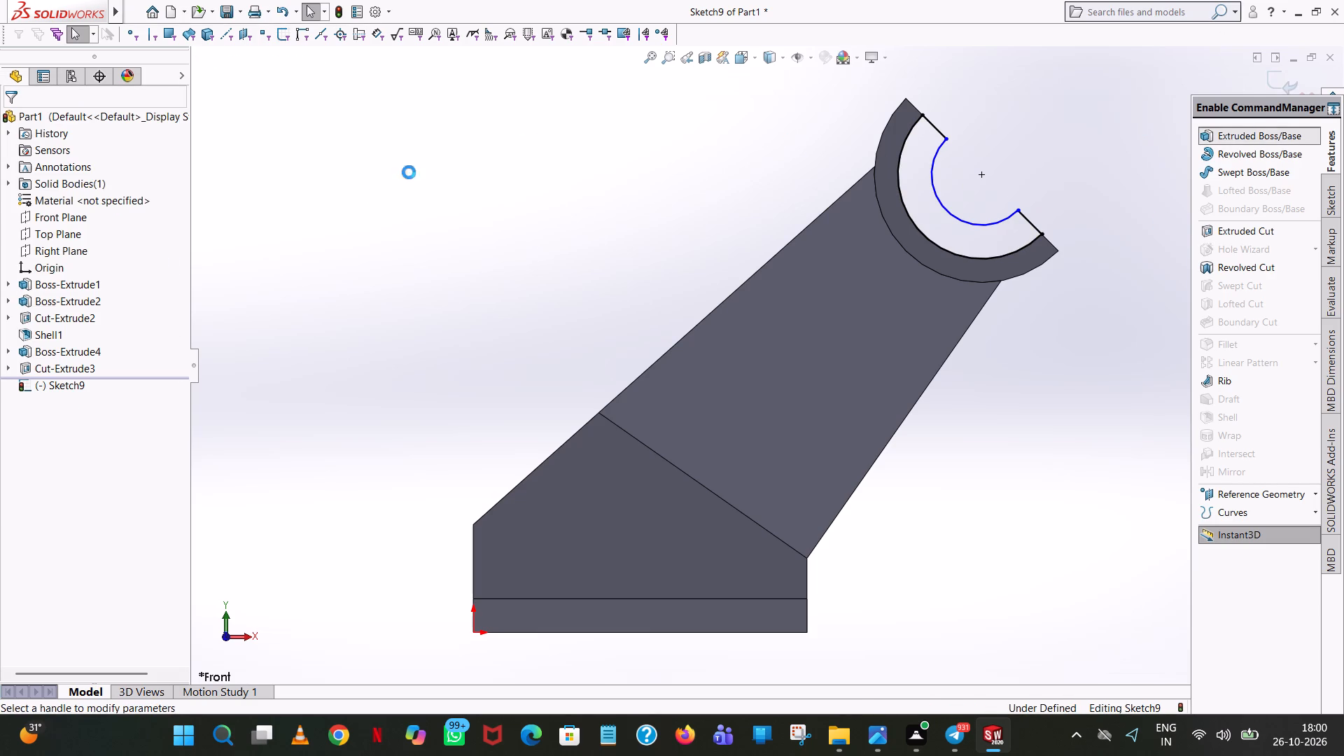
click(107, 213)
click(78, 317)
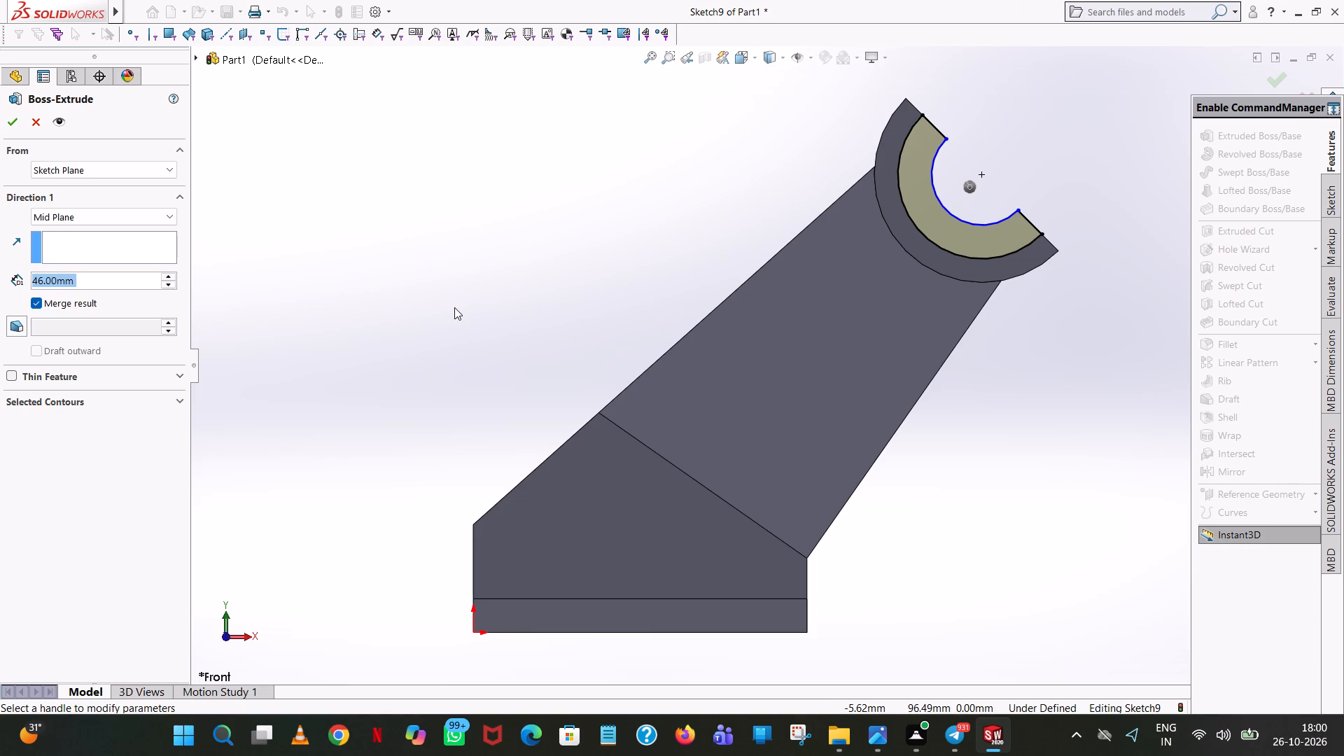
text(36)
key(Return)
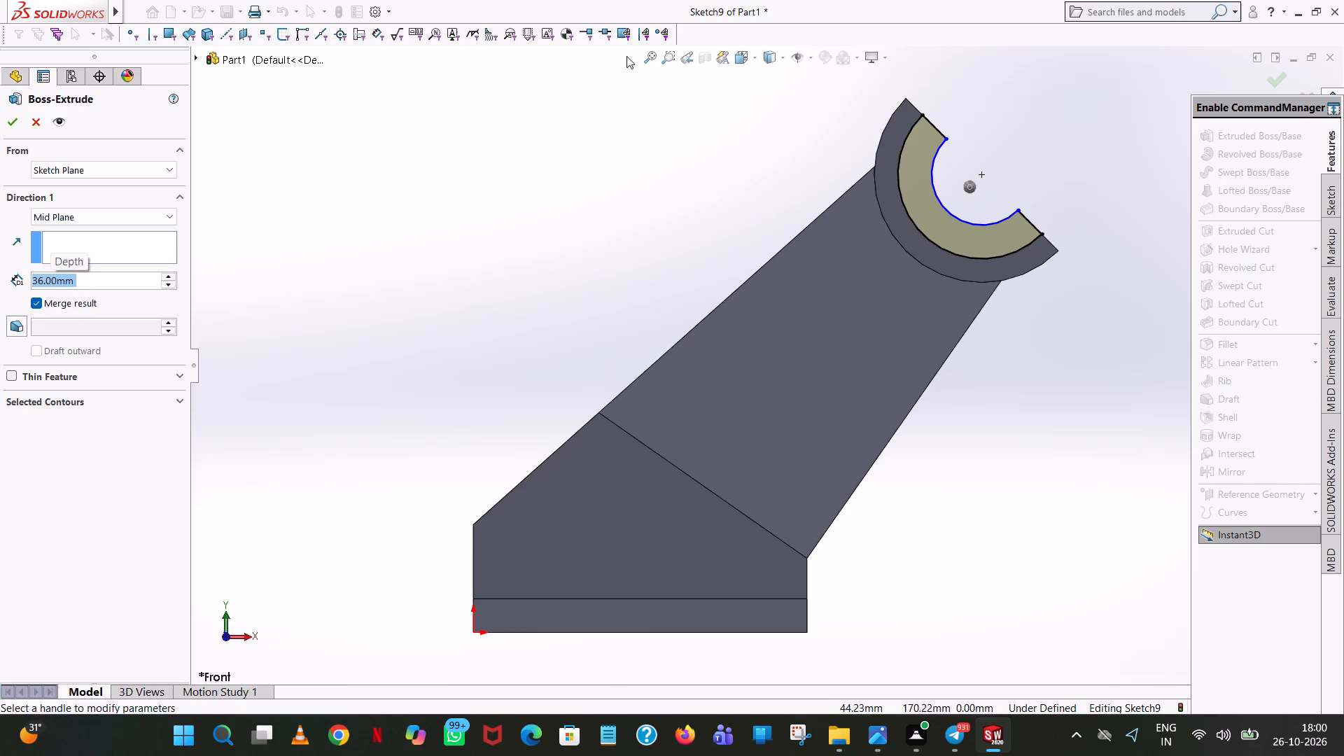
middle_drag(712, 167, 563, 301)
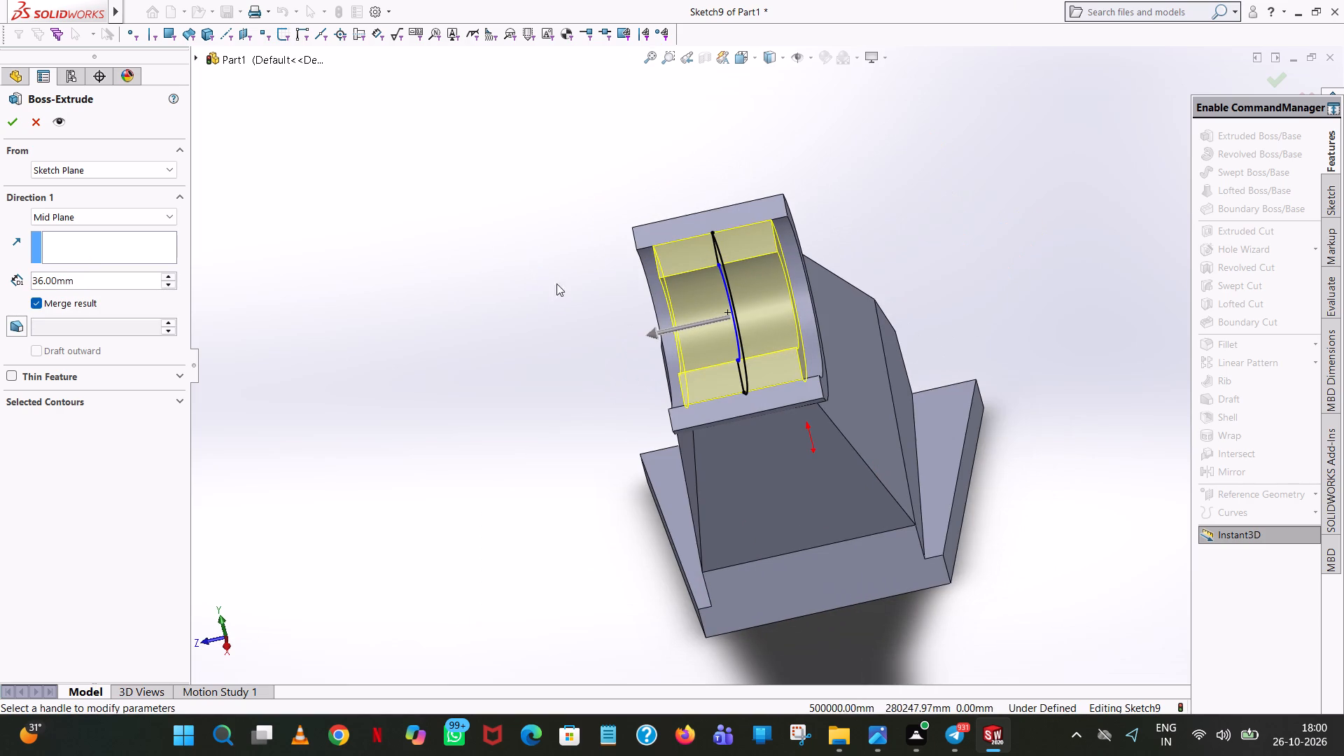
click(17, 125)
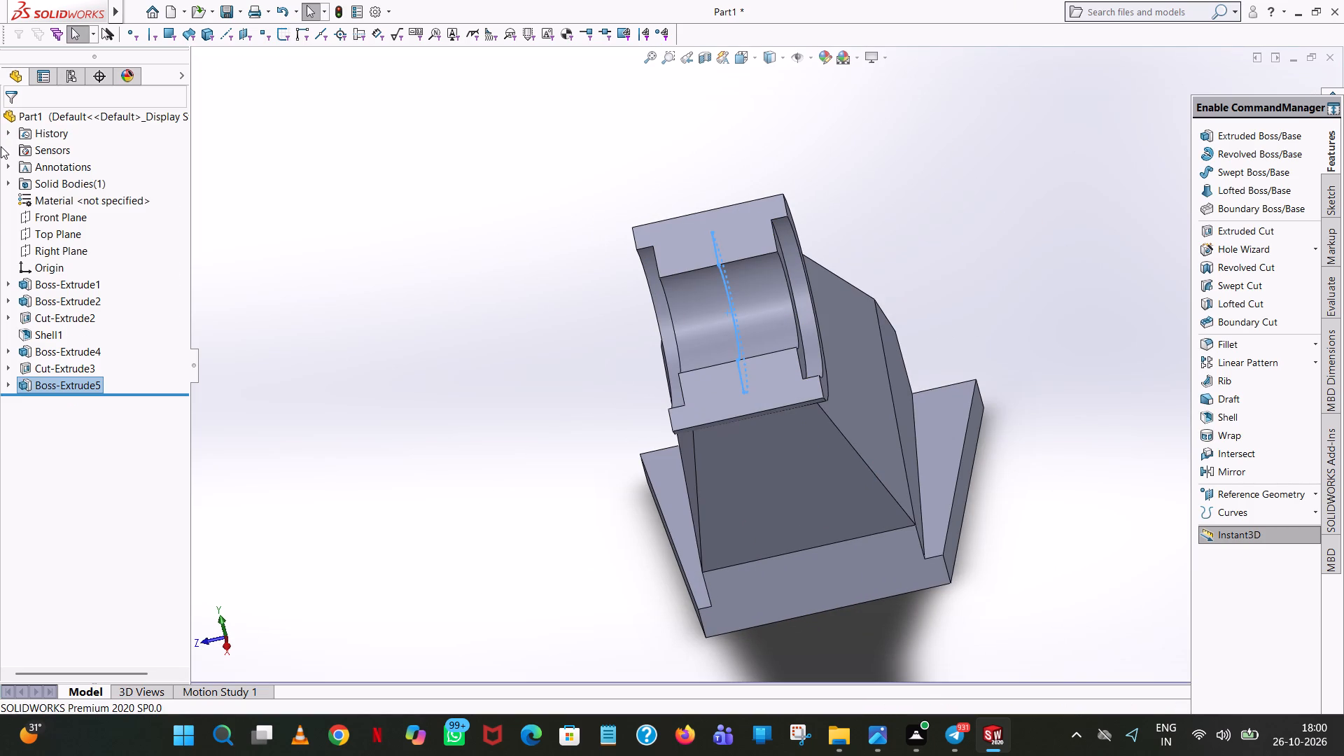
Examine the whole part from several sides, including the stepped half-ring cradle, the arm and the base underside.
click(905, 230)
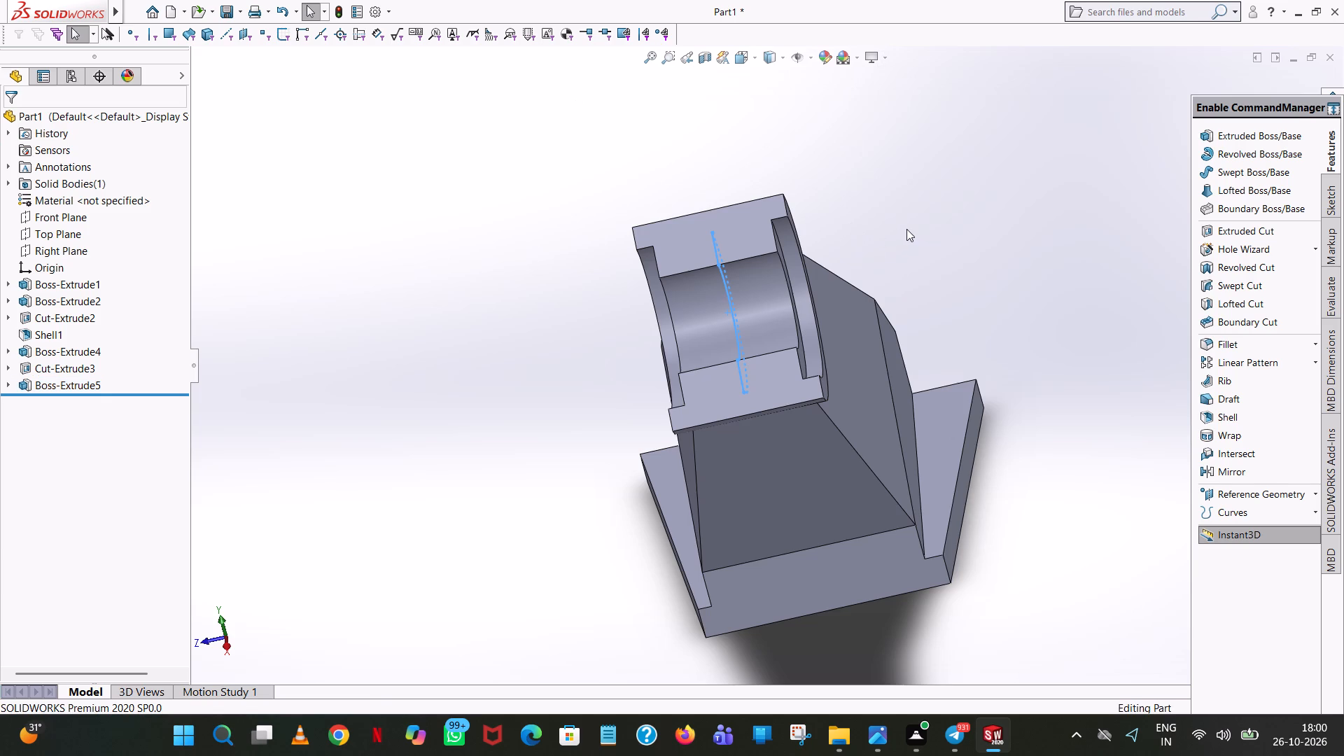
middle_drag(913, 229, 1014, 219)
click(687, 111)
middle_drag(787, 199, 912, 74)
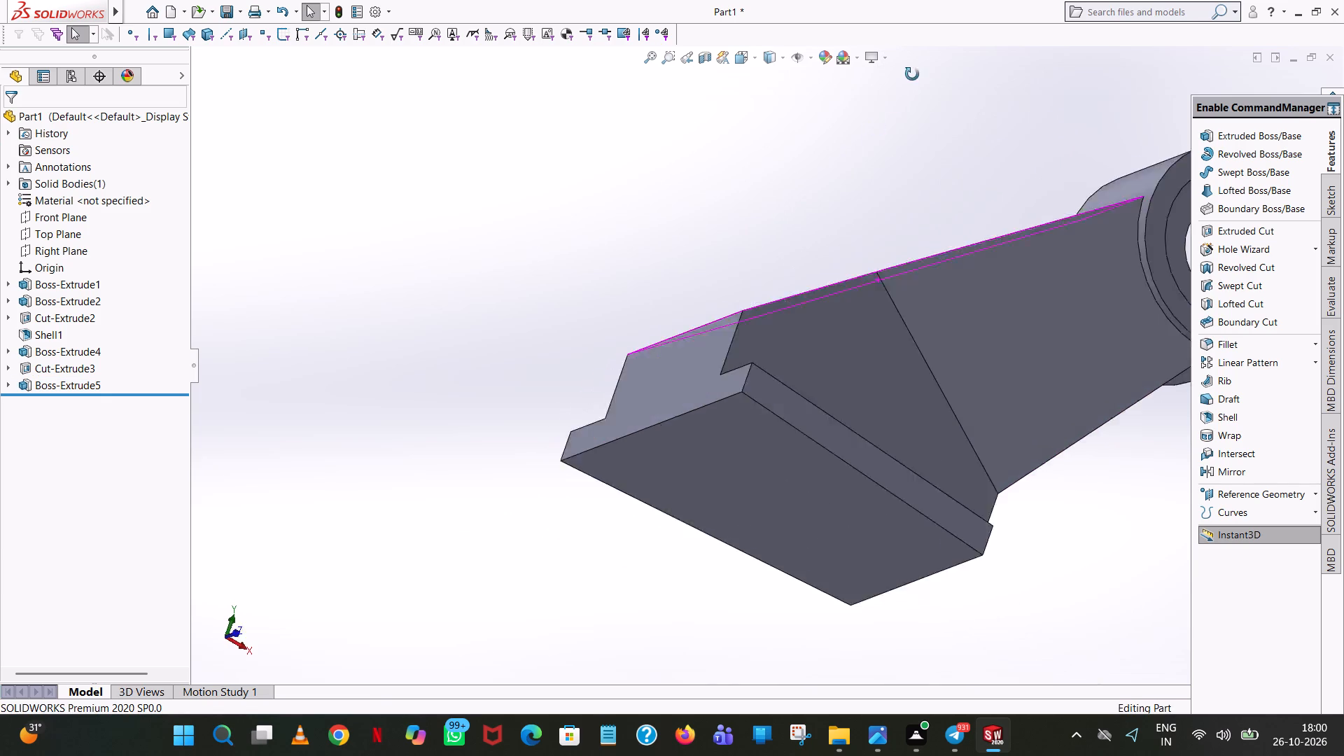
middle_drag(912, 74, 890, 58)
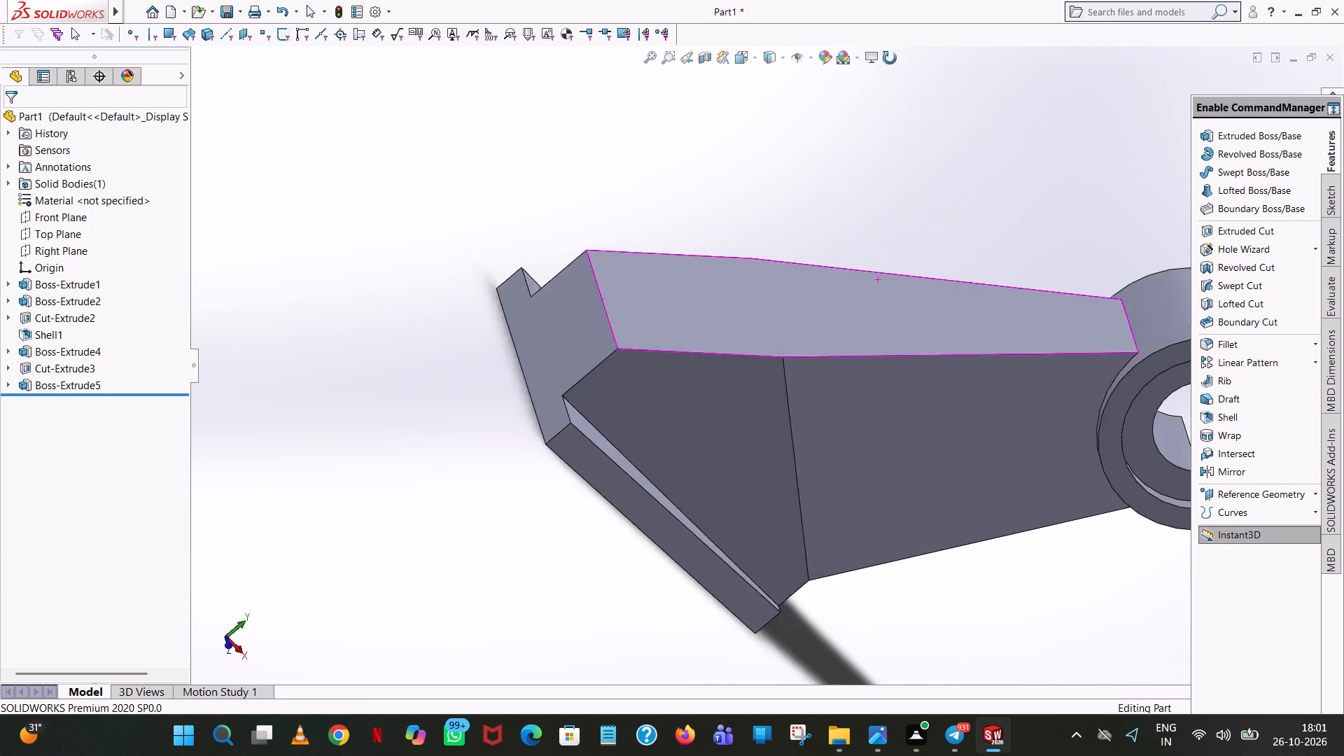
middle_drag(890, 58, 861, 63)
scroll(1061, 312, up, 5)
middle_drag(936, 489, 1139, 406)
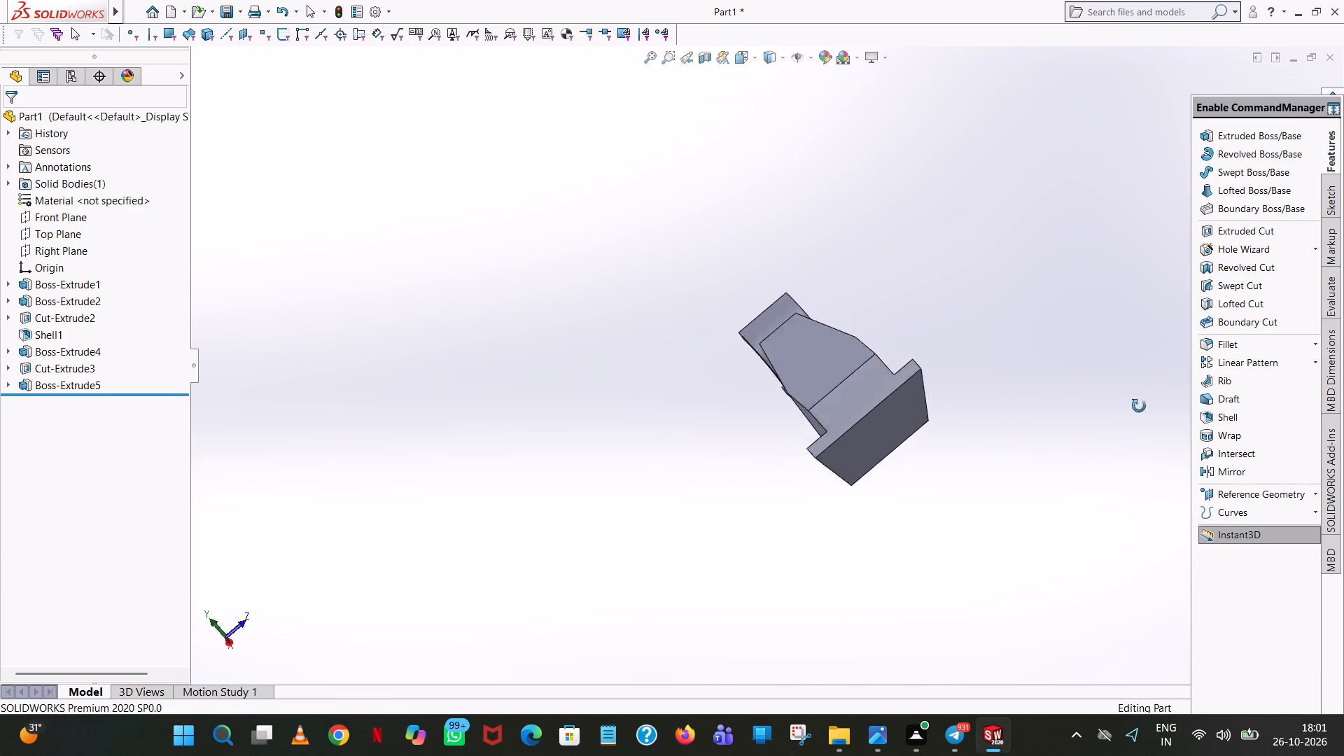
middle_drag(1139, 406, 1020, 556)
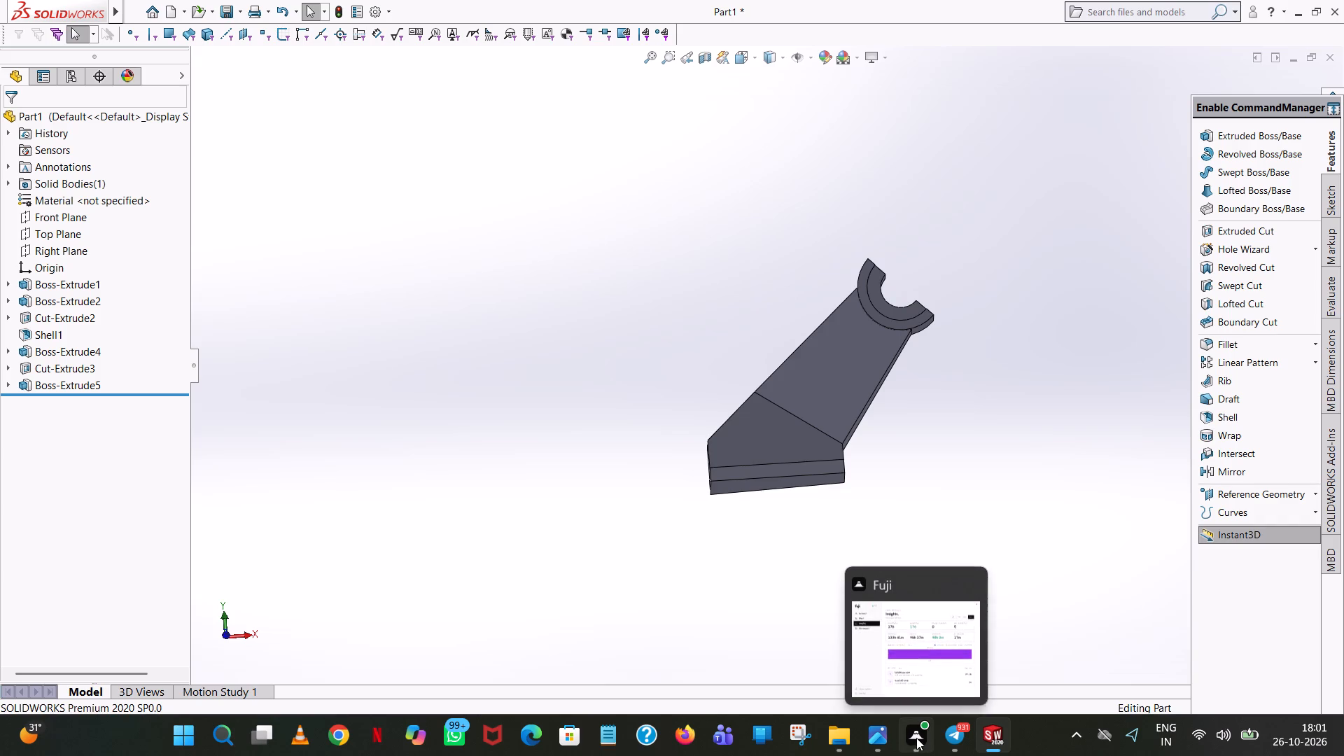
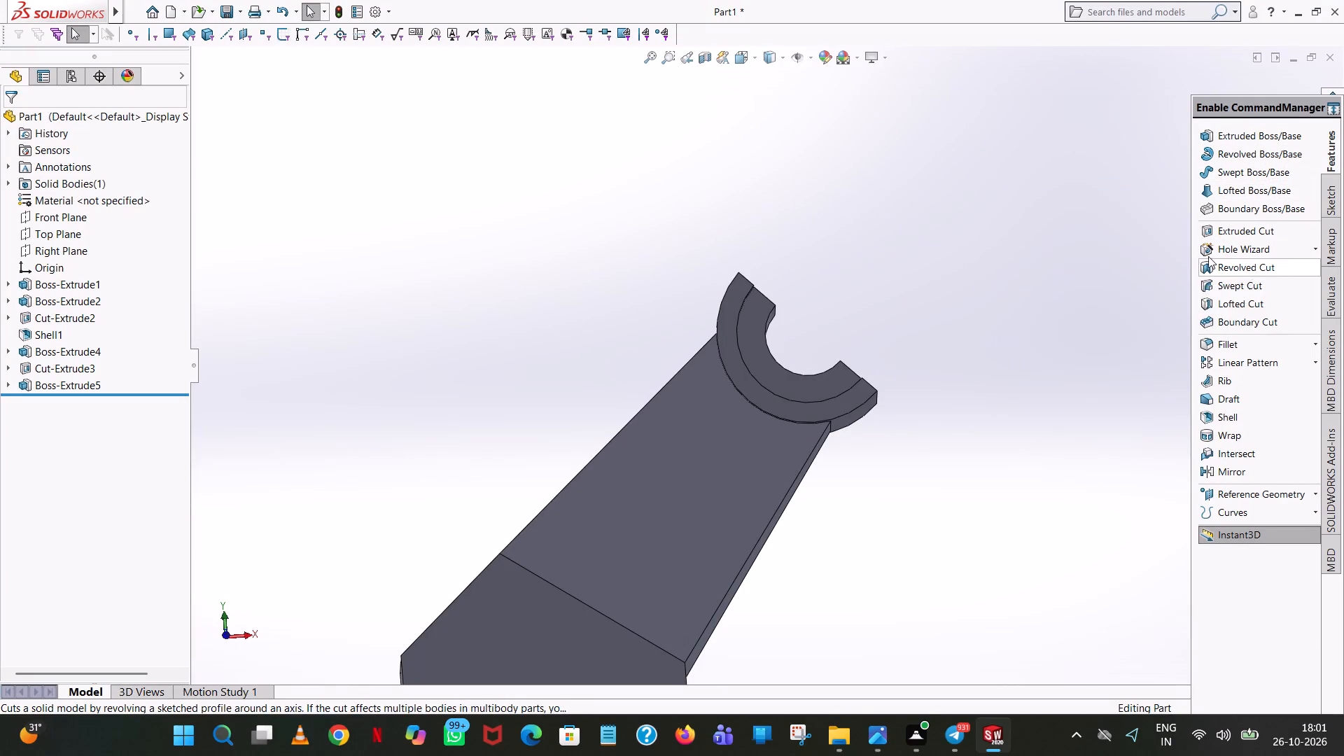
Start an Extruded Cut sketch on the slanted arm's large flat side face.
click(1255, 233)
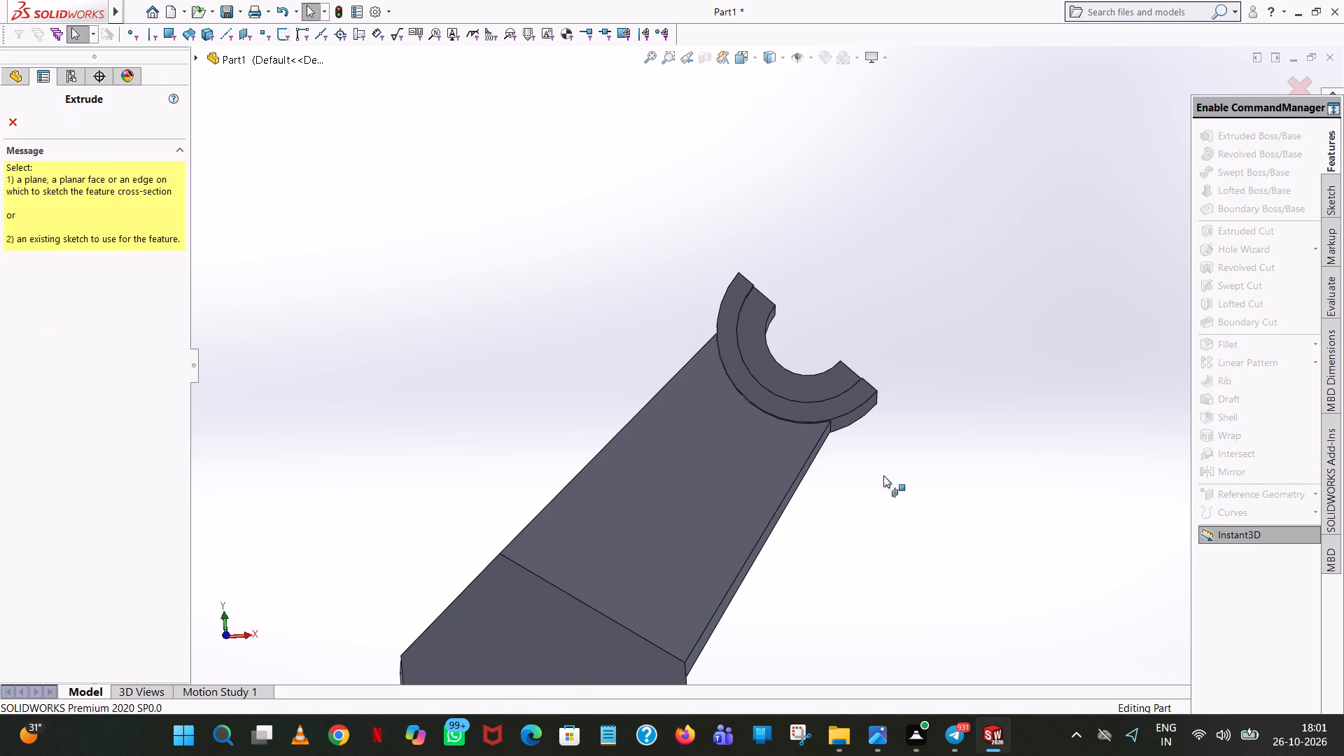
click(597, 497)
scroll(579, 416, up, 4)
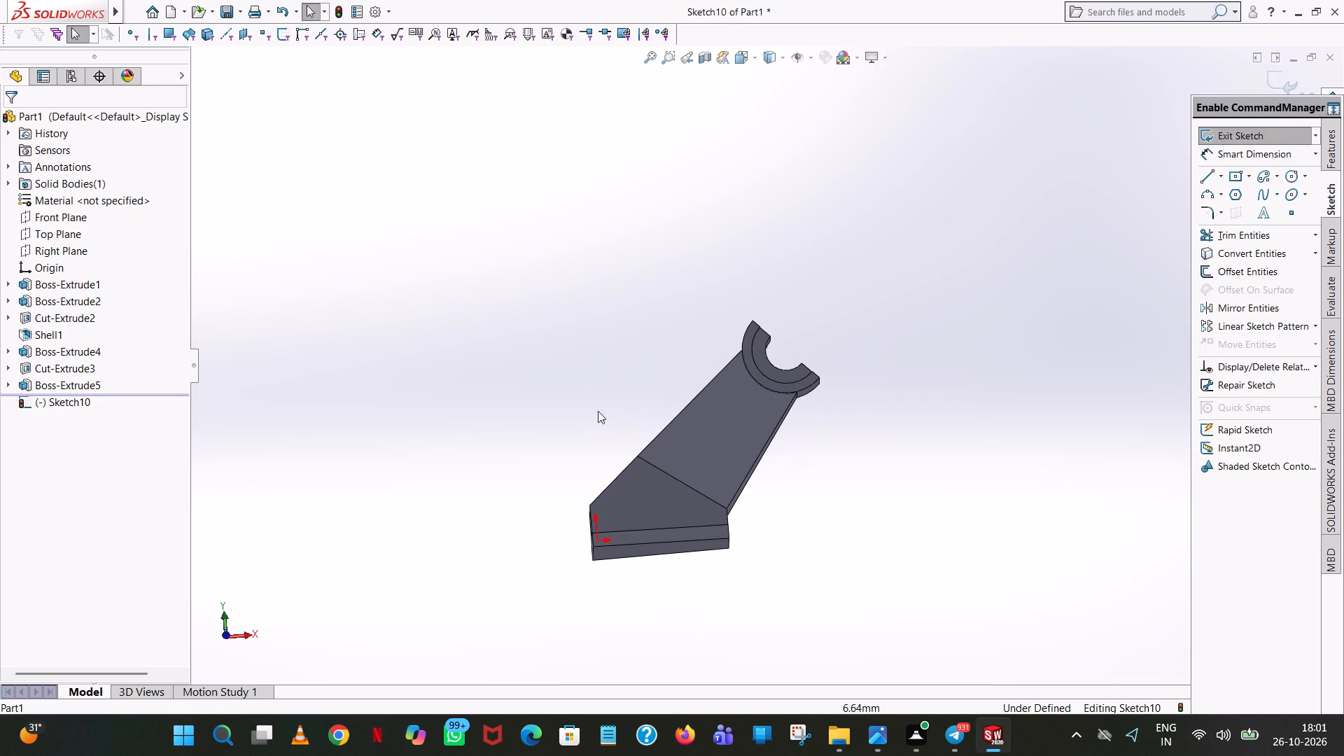
scroll(682, 469, down, 5)
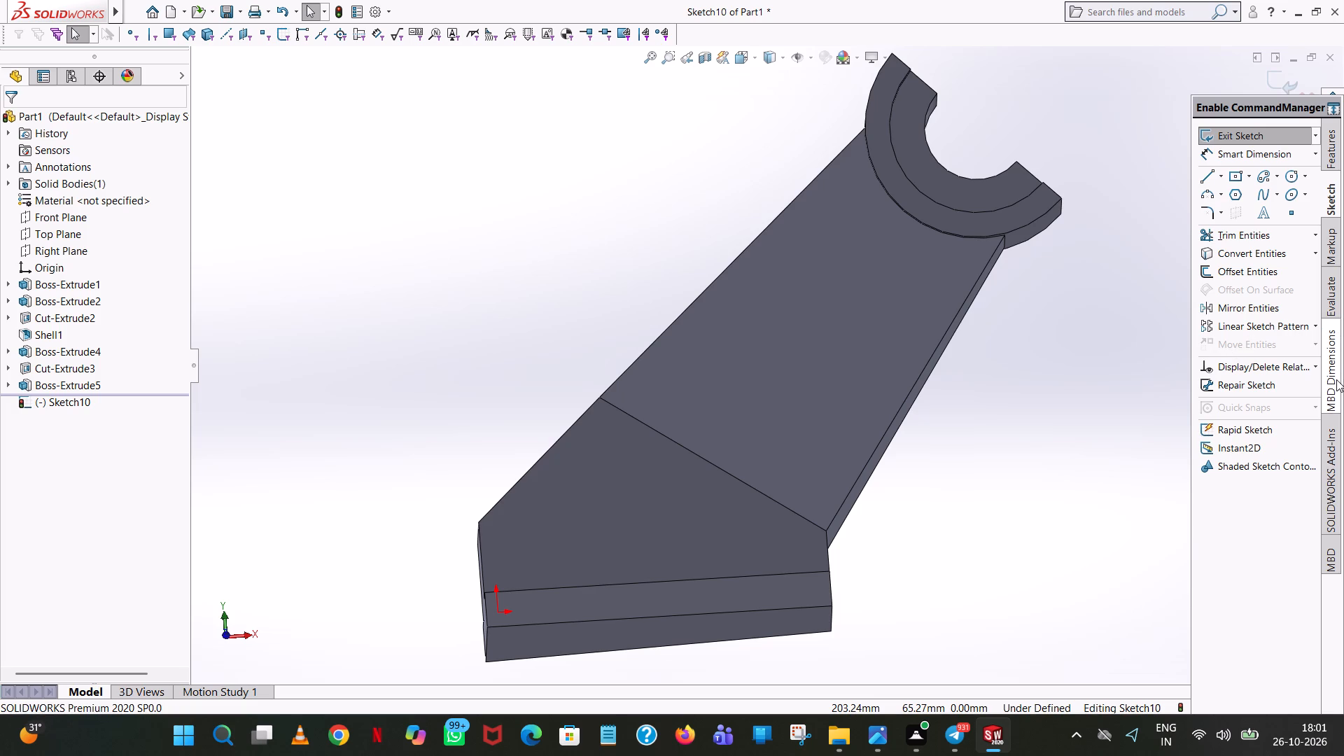
click(1205, 178)
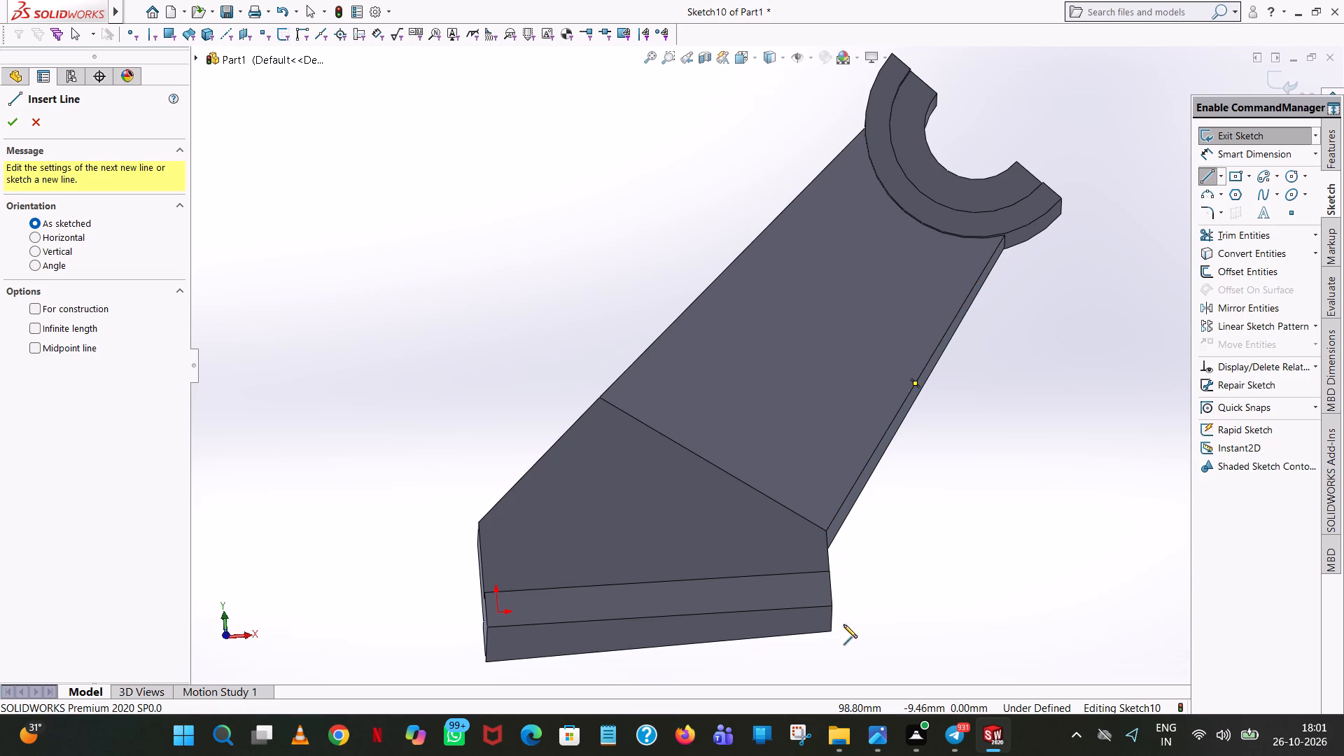
click(753, 63)
click(820, 138)
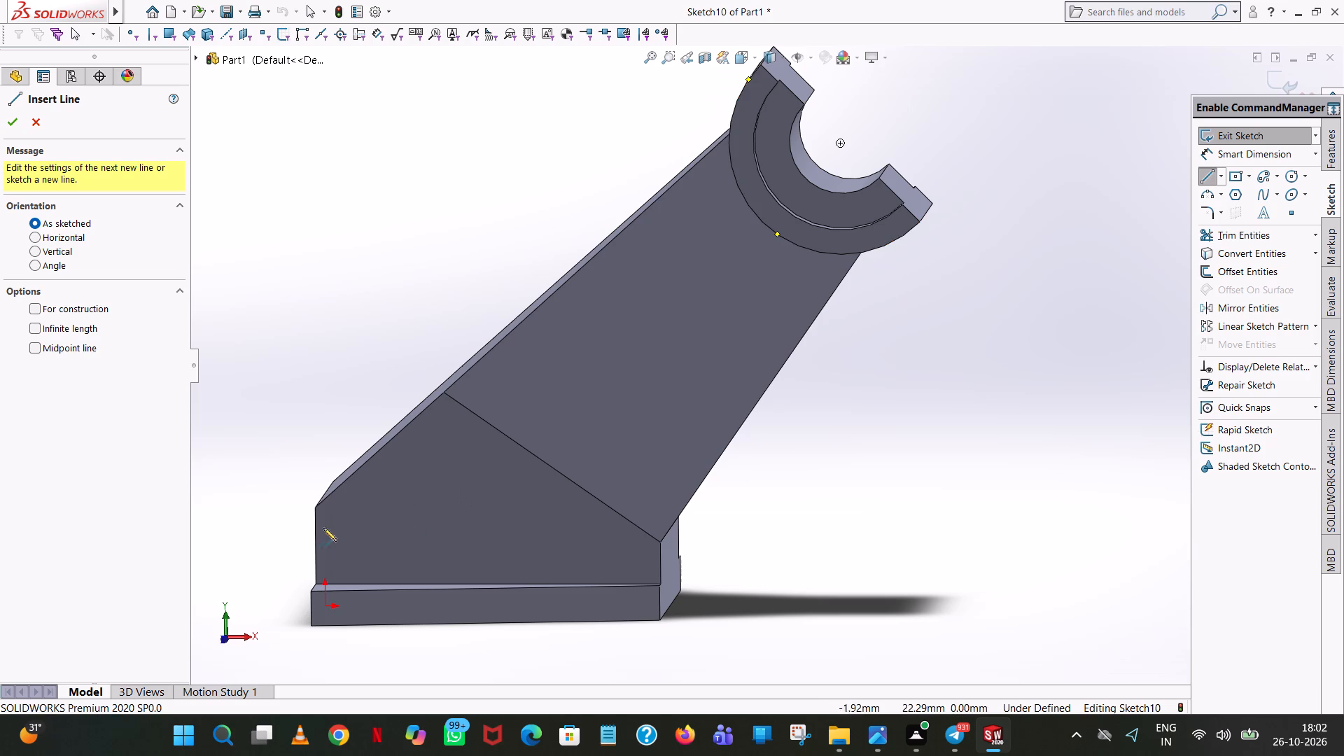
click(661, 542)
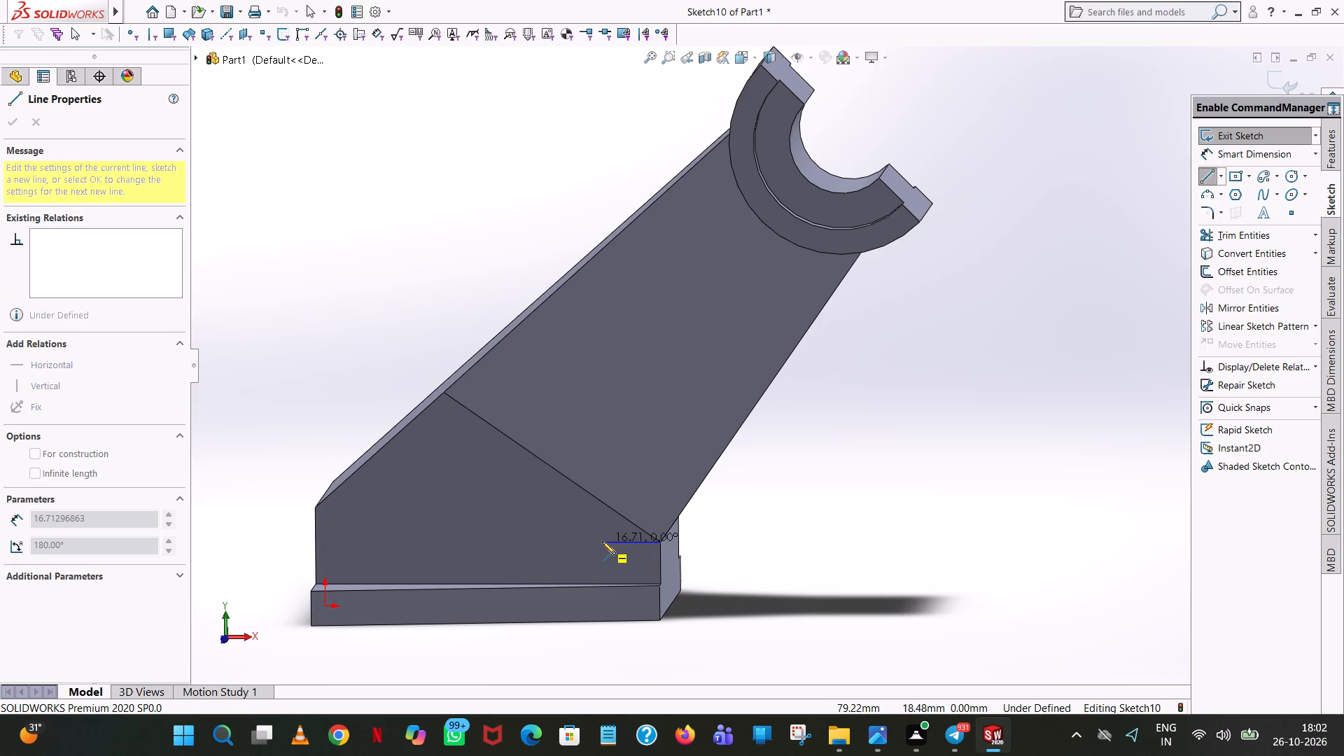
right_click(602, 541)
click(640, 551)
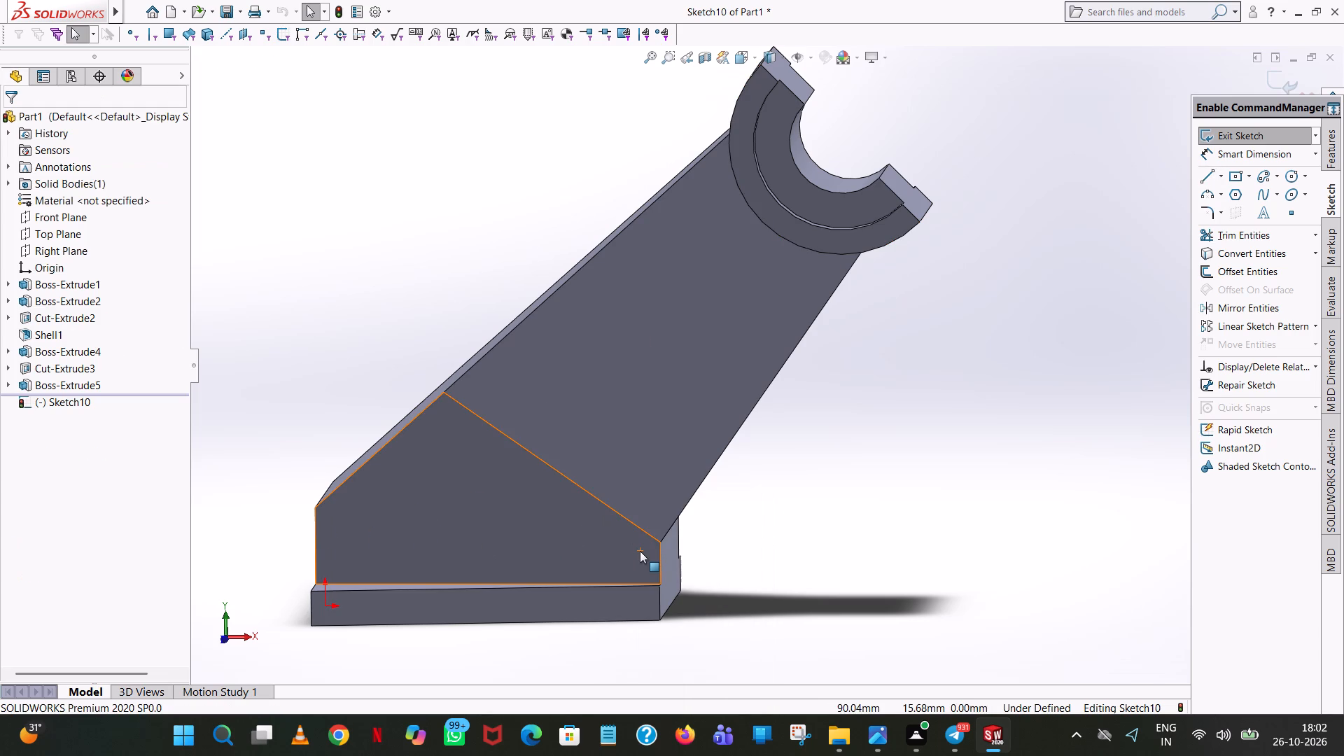
Draw a 46 mm vertical reference line upward from the base's bottom edge.
click(1207, 176)
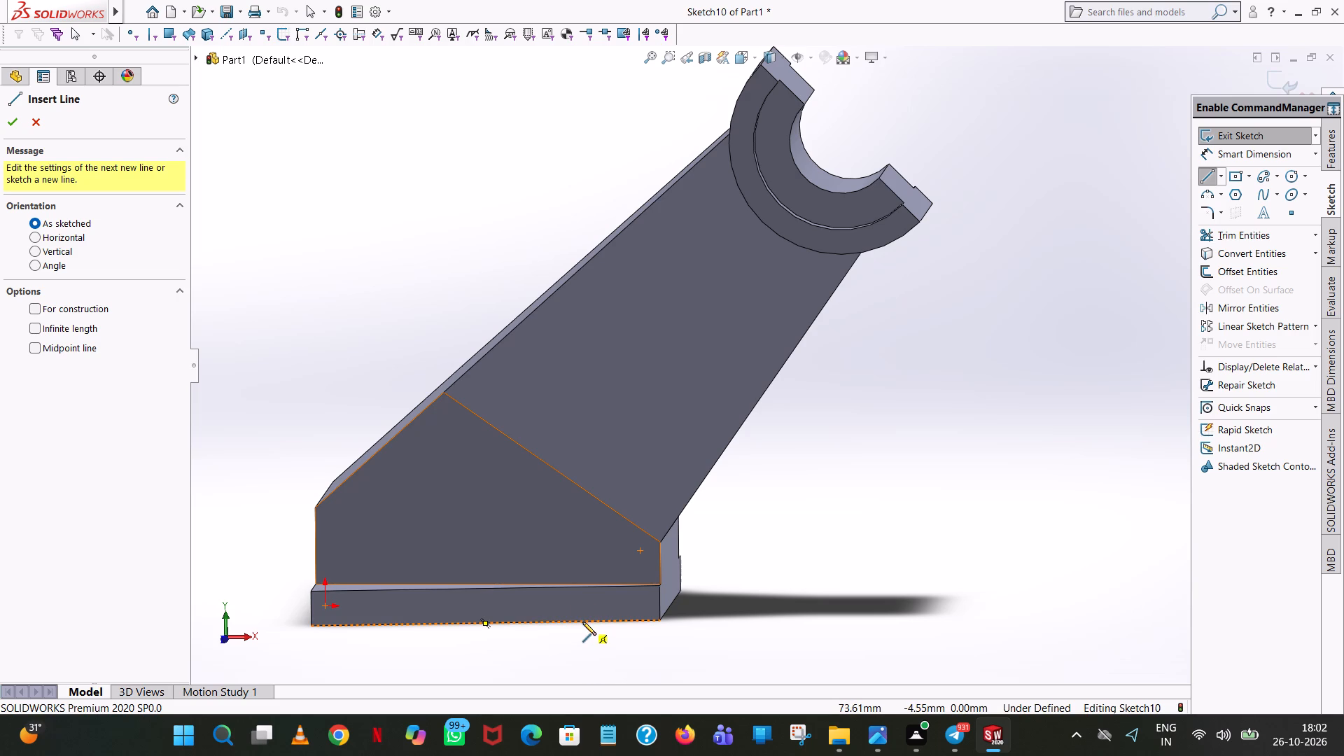
click(582, 622)
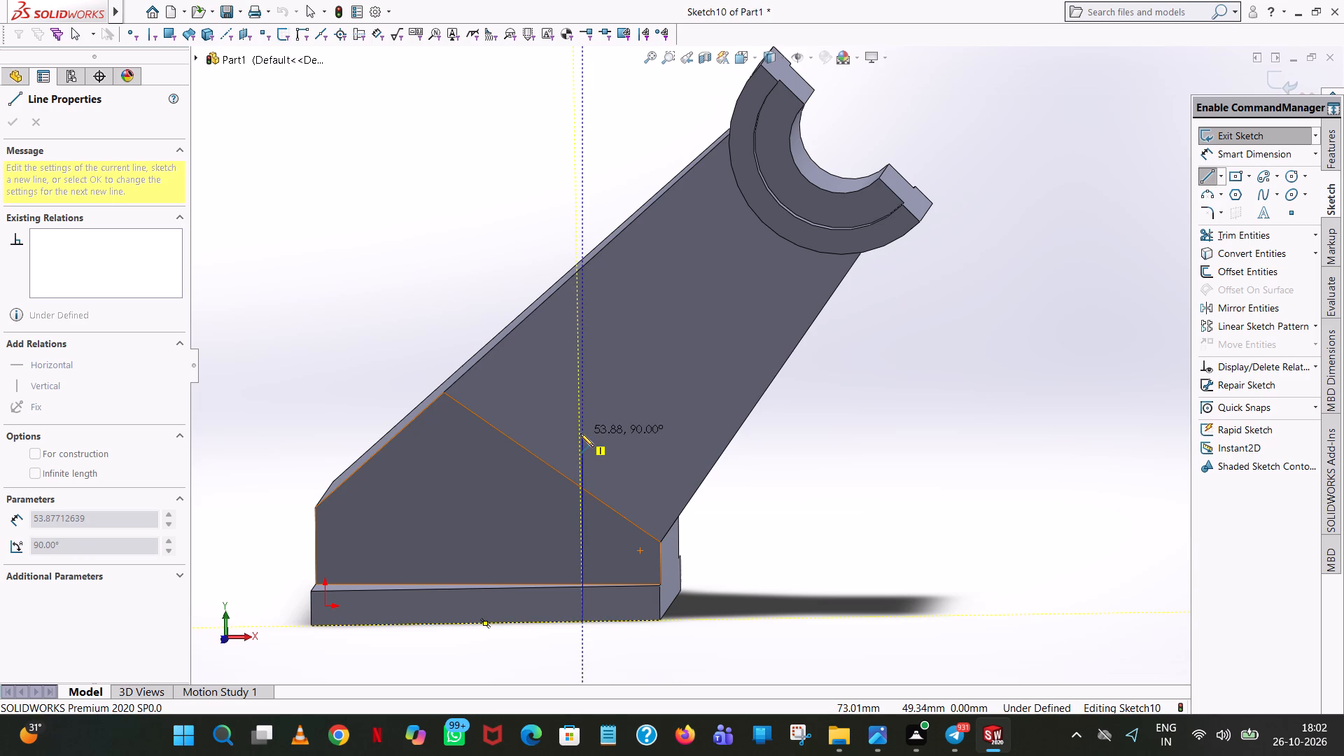
click(580, 433)
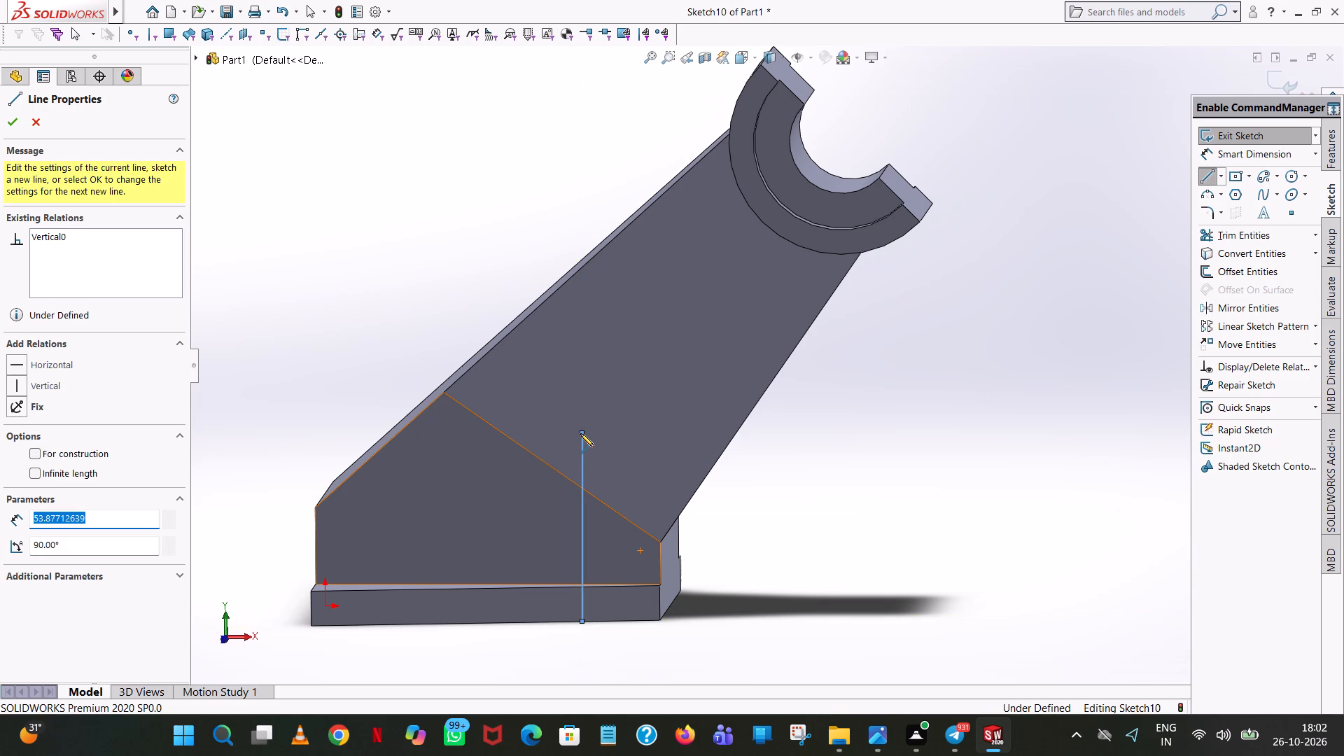
text(46)
key(Return)
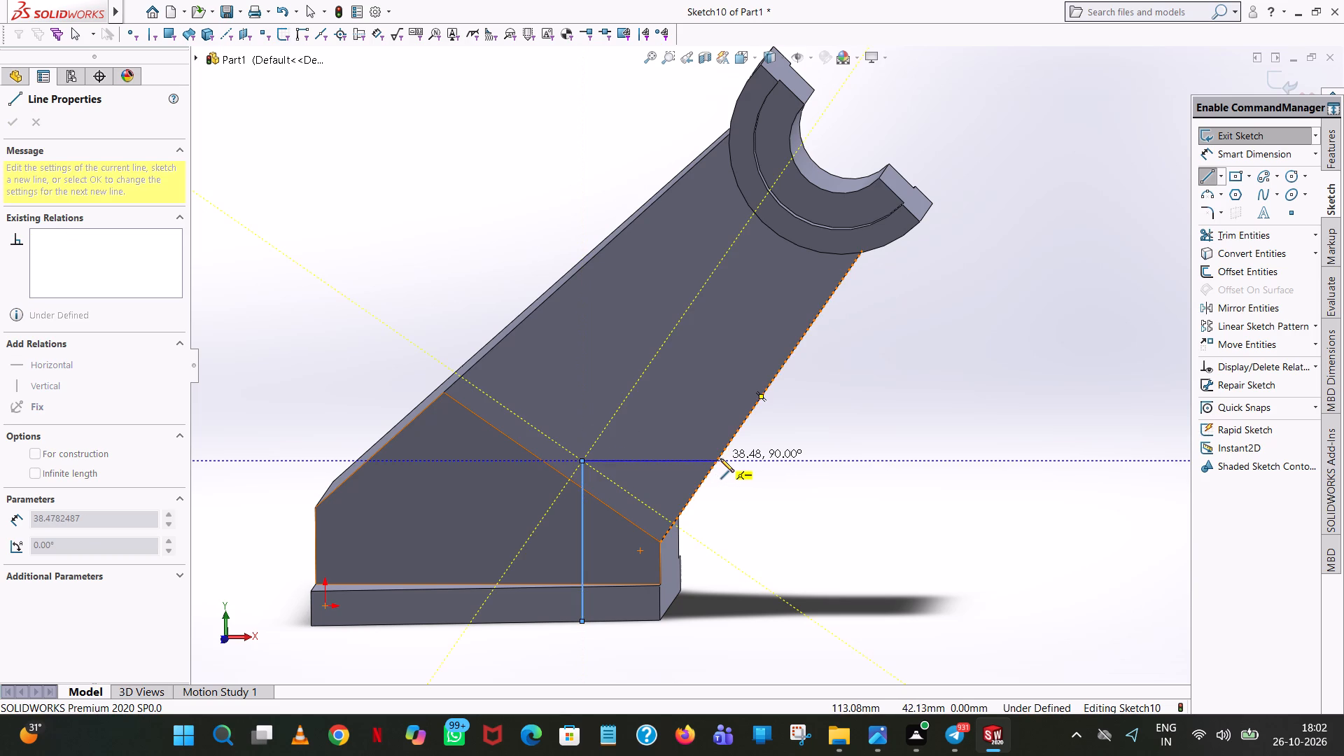
right_click(761, 468)
click(818, 484)
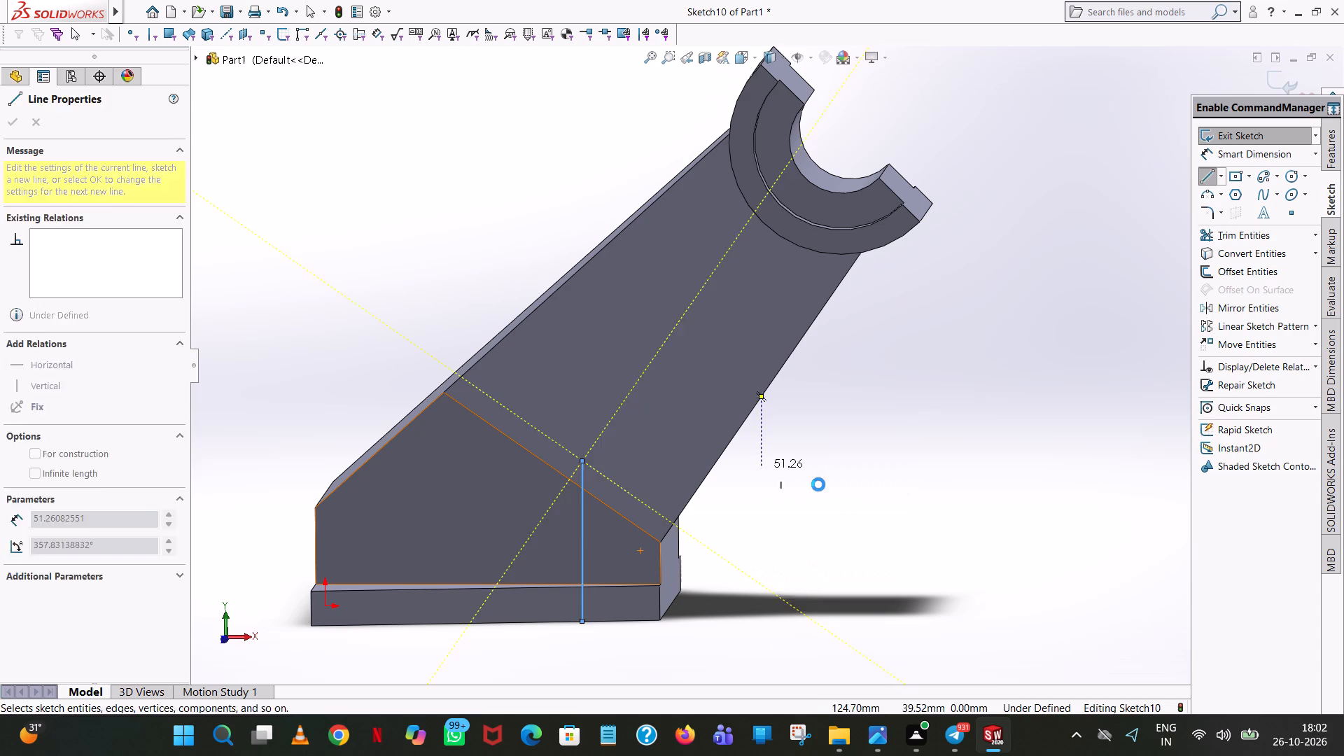
Draw a 21 mm horizontal line inward from the arm's underside edge, level with the vertical reference line's top end.
click(1214, 178)
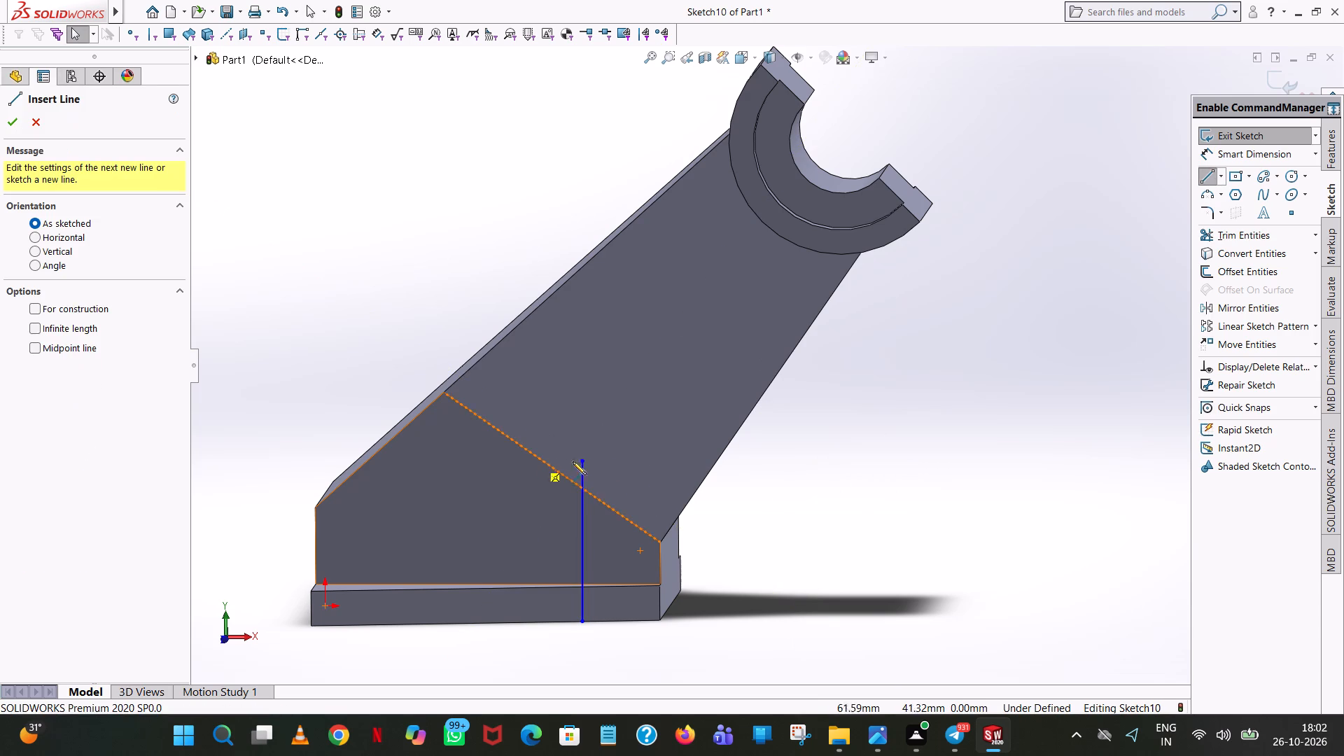
click(716, 460)
click(625, 459)
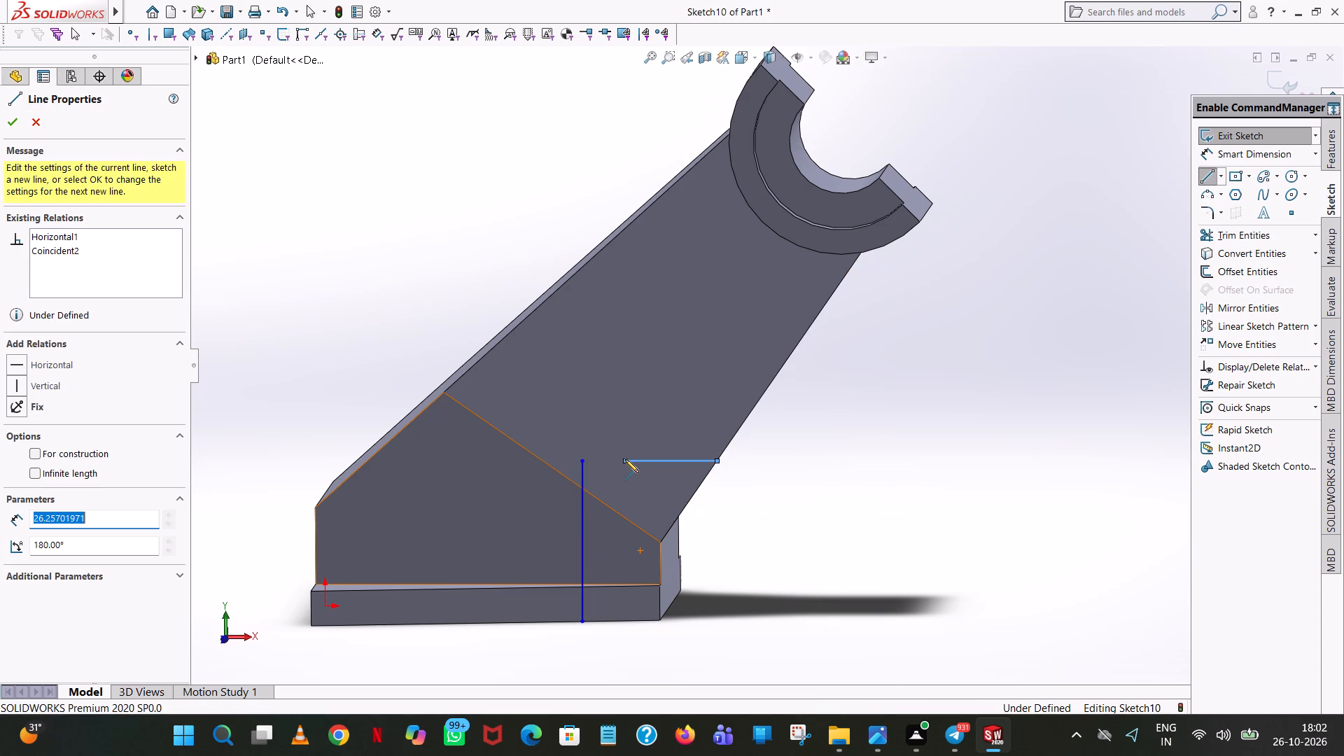
text(21)
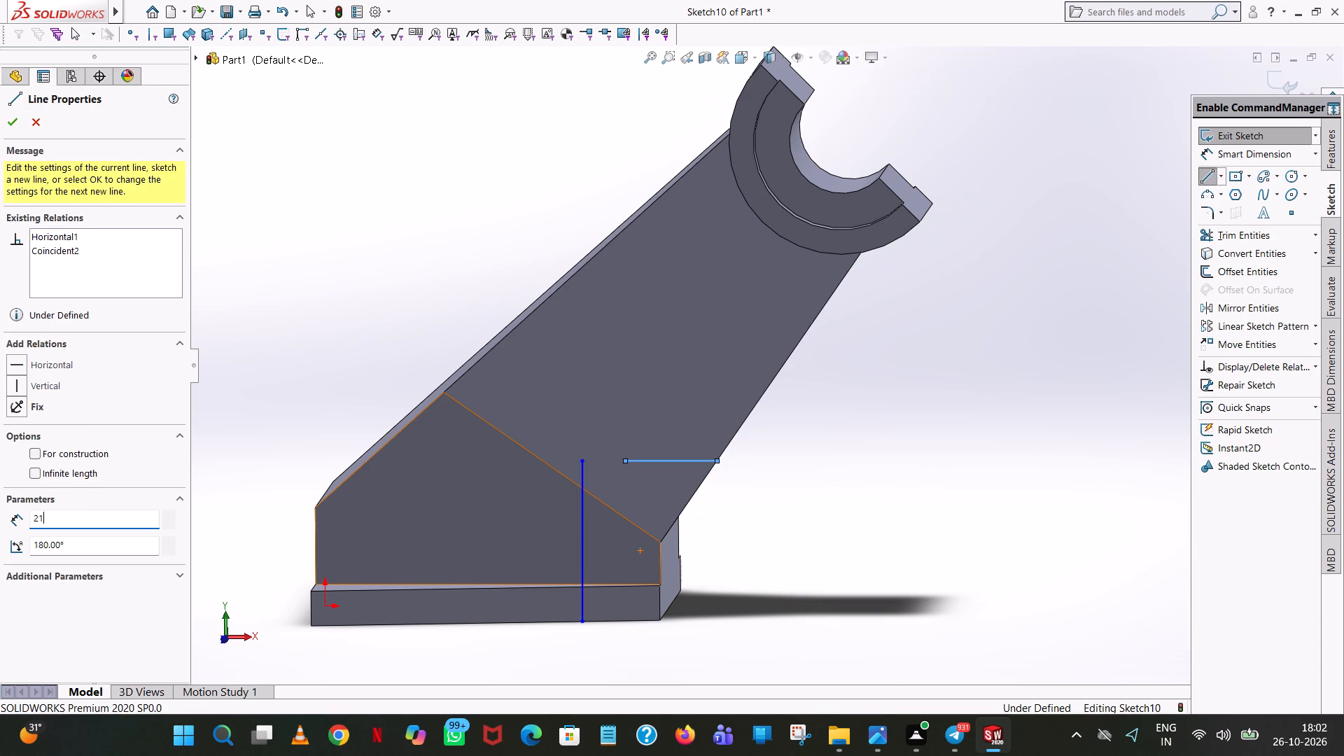
key(Return)
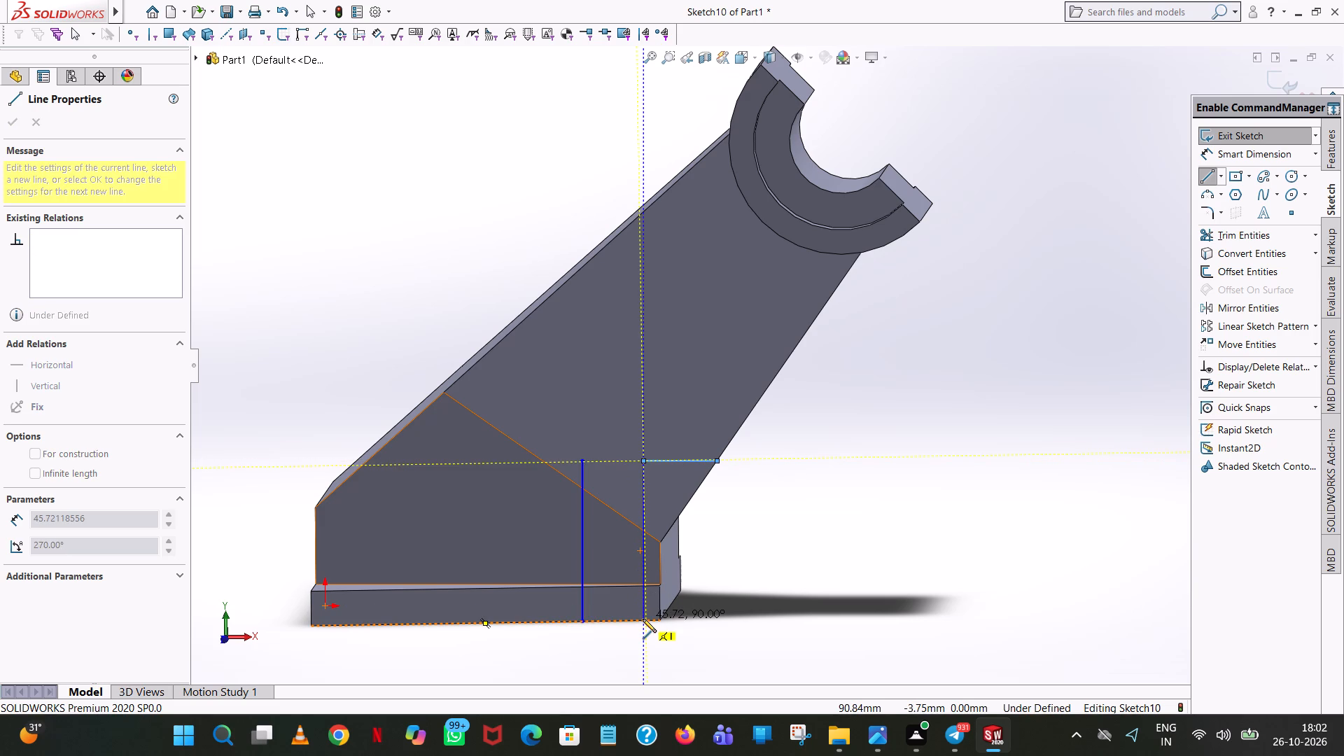
scroll(643, 619, down, 6)
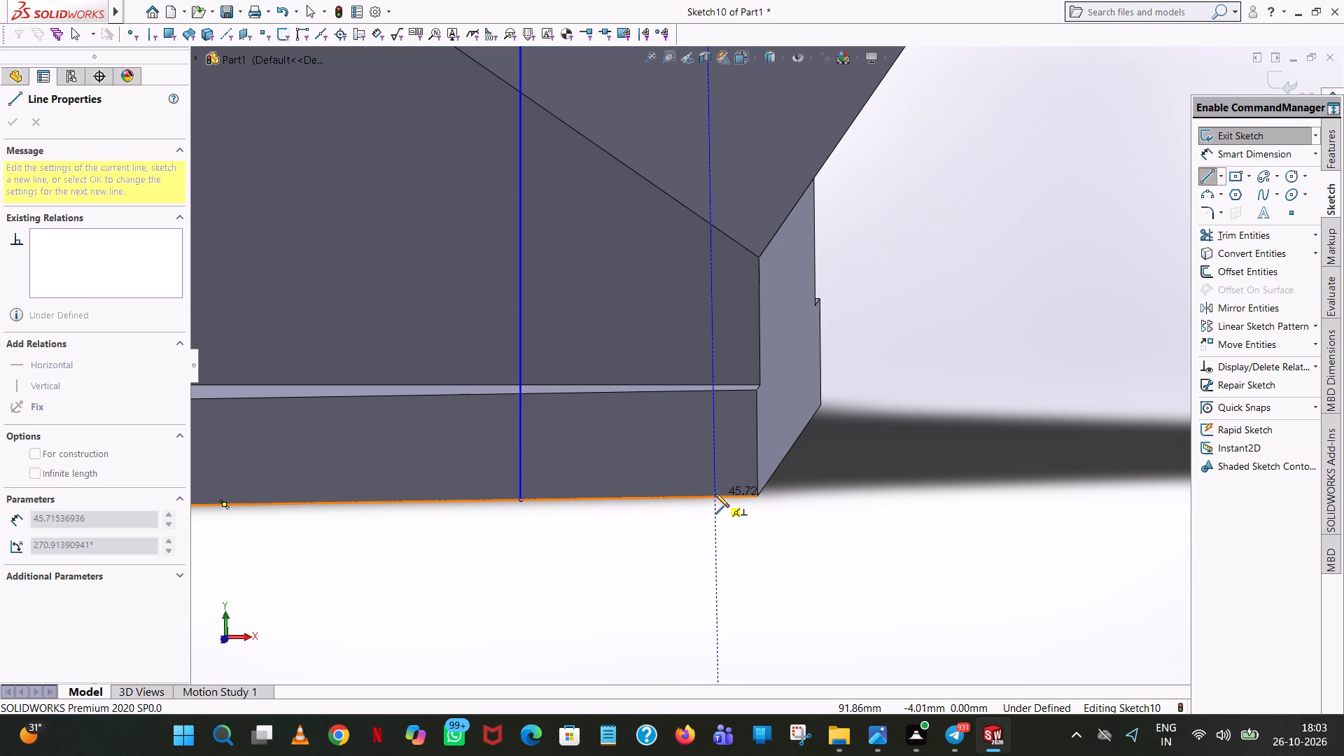
right_click(715, 496)
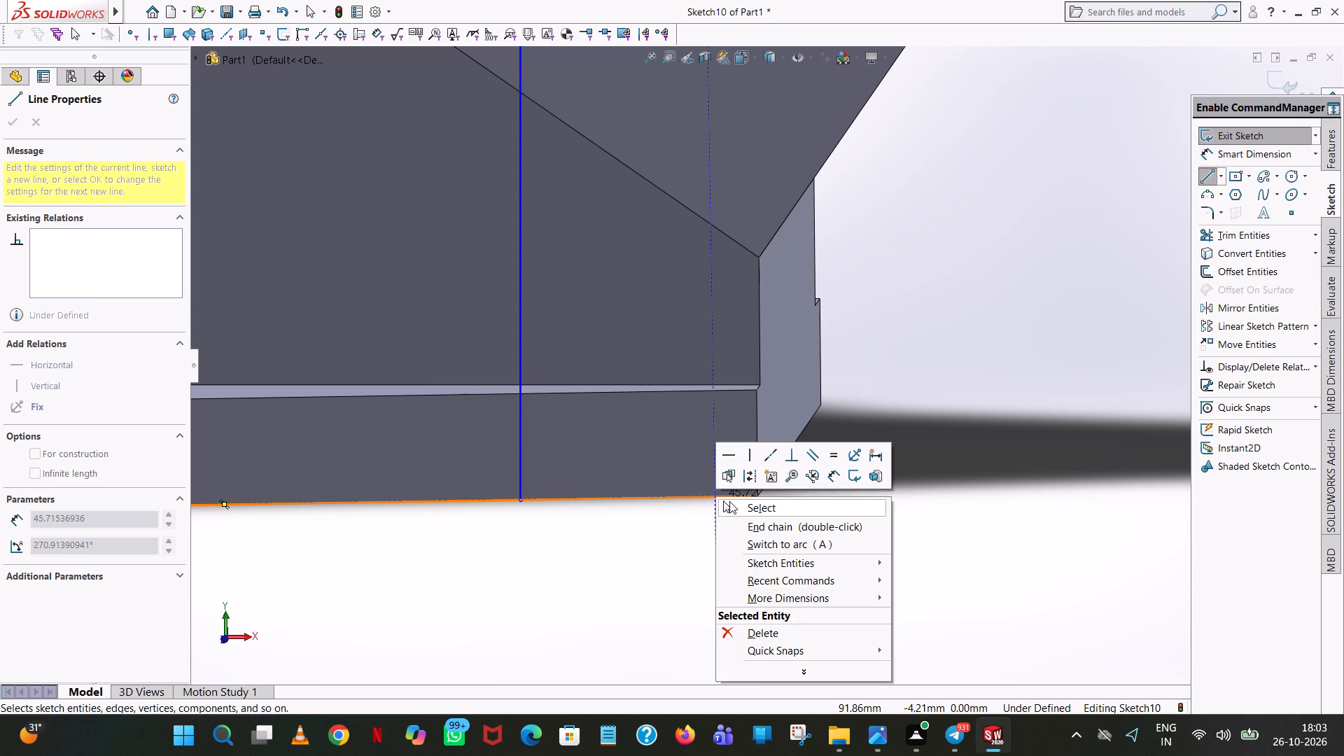
click(736, 503)
Trim away the 46 mm vertical reference line.
scroll(759, 578, up, 7)
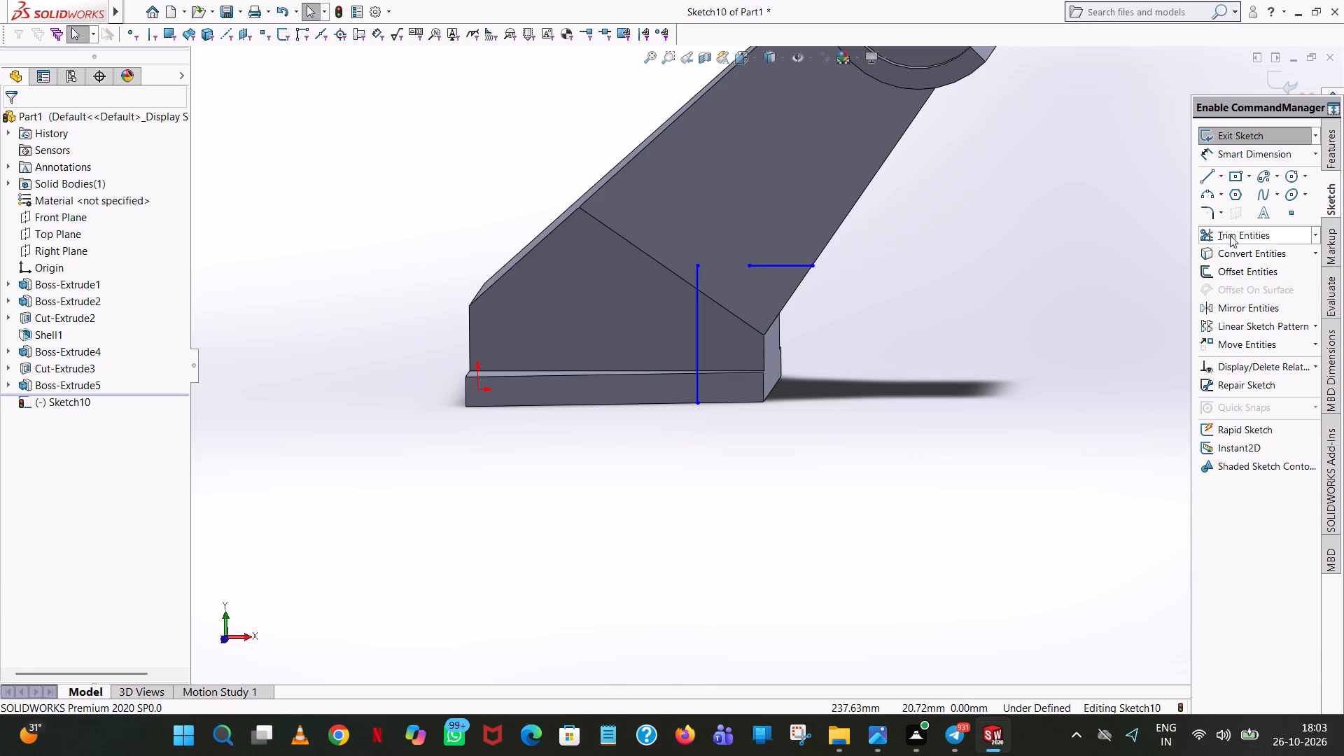
click(1231, 234)
click(698, 316)
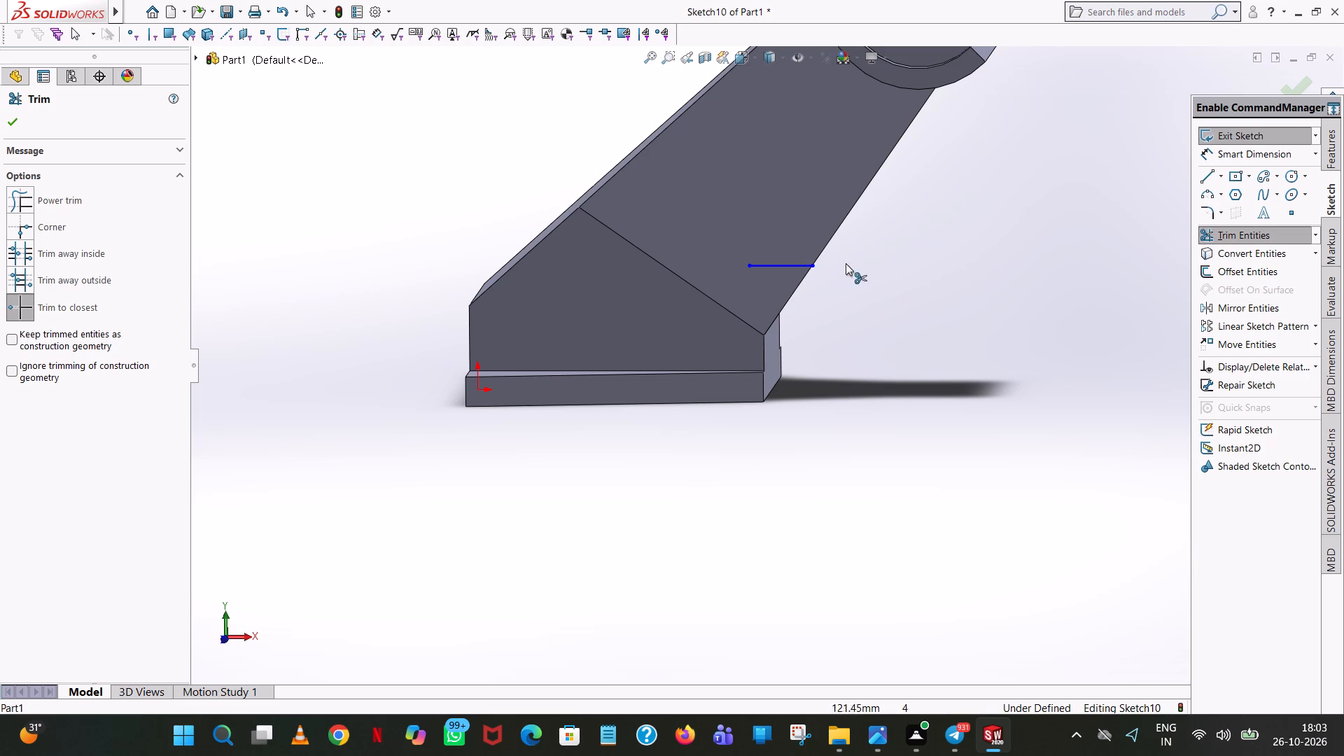
Draw a line about 45 mm long from the horizontal line's inner end, up the arm and parallel to its underside edge.
click(1204, 169)
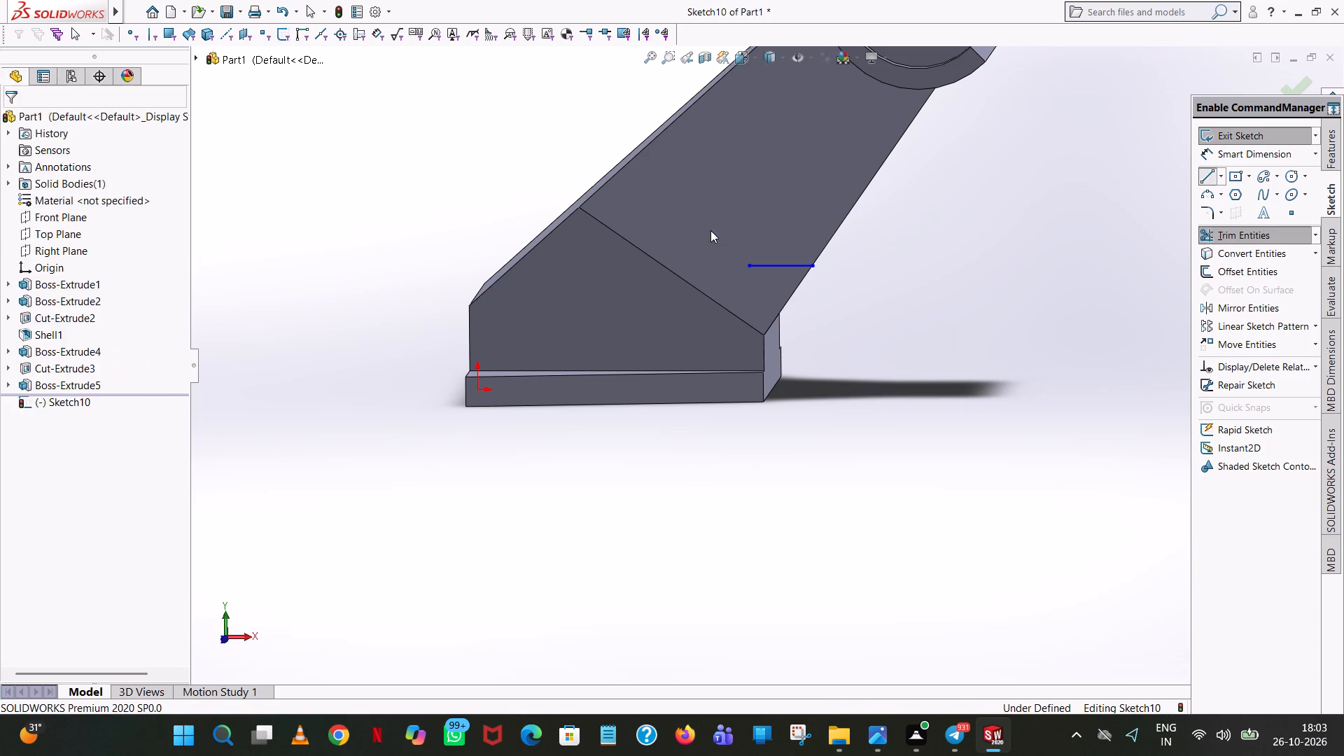
click(750, 265)
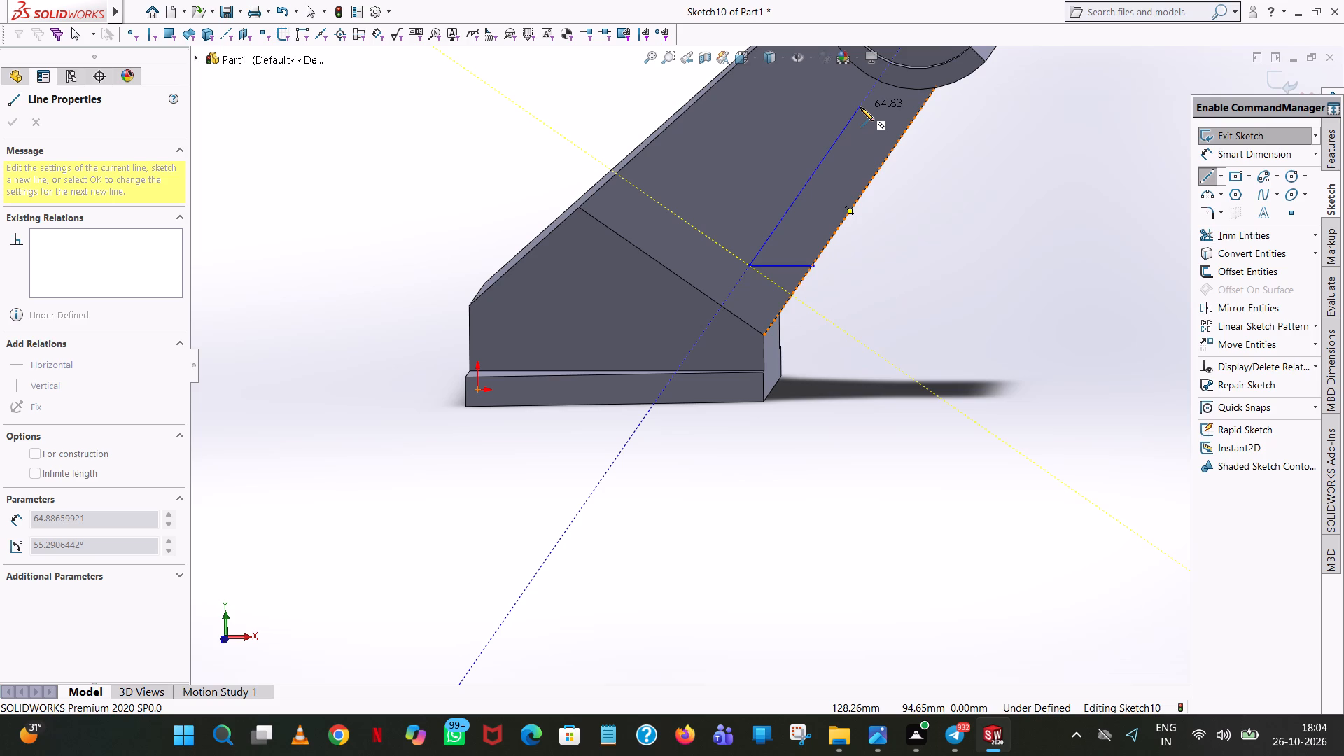
click(826, 155)
right_click(826, 155)
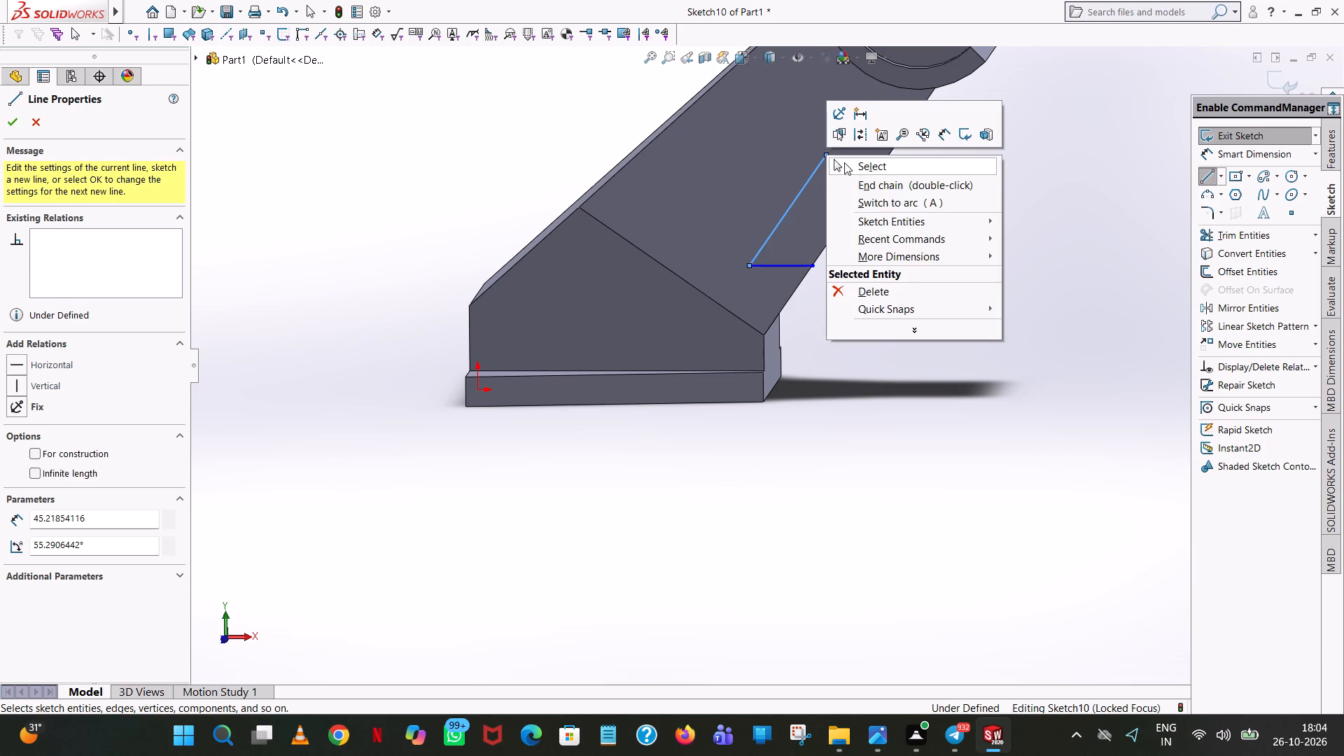
click(844, 162)
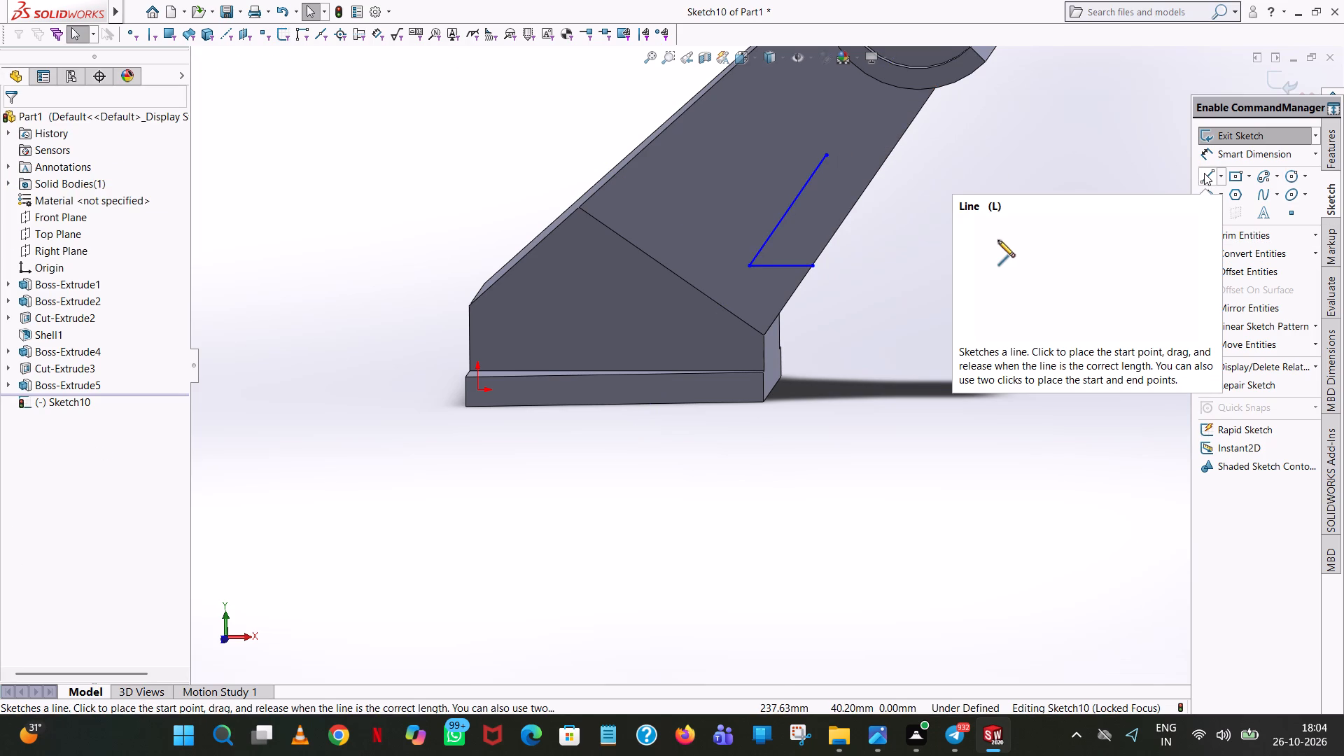
Draw a perpendicular top line across the arm and a second slanted side about 57 mm long back toward the base.
click(1204, 173)
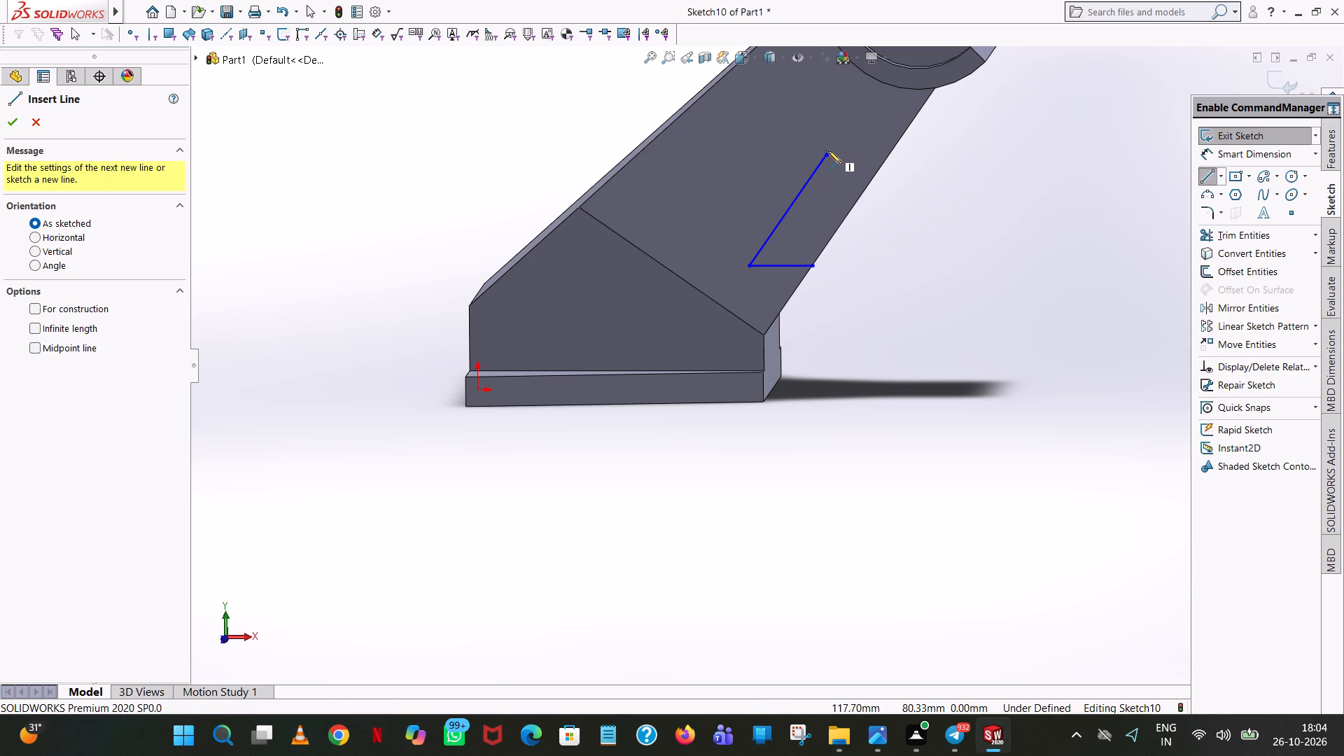
click(828, 152)
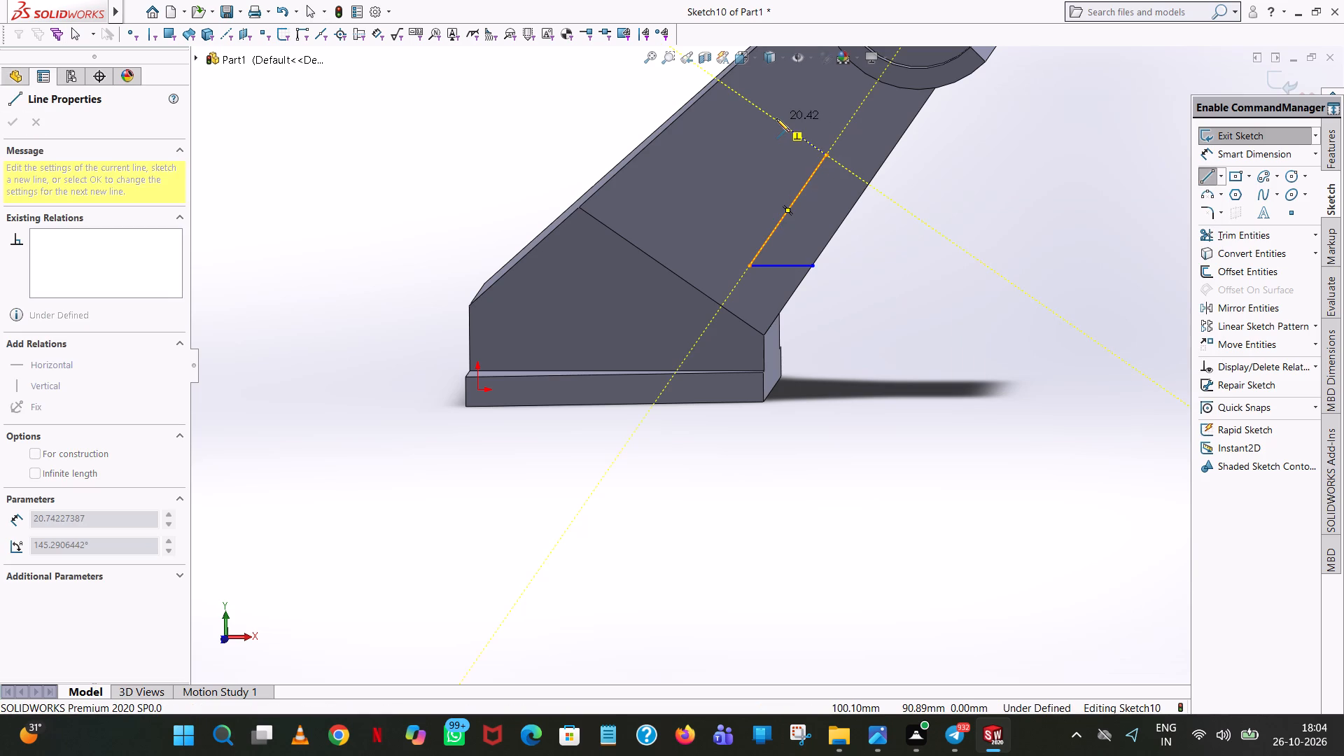
click(776, 118)
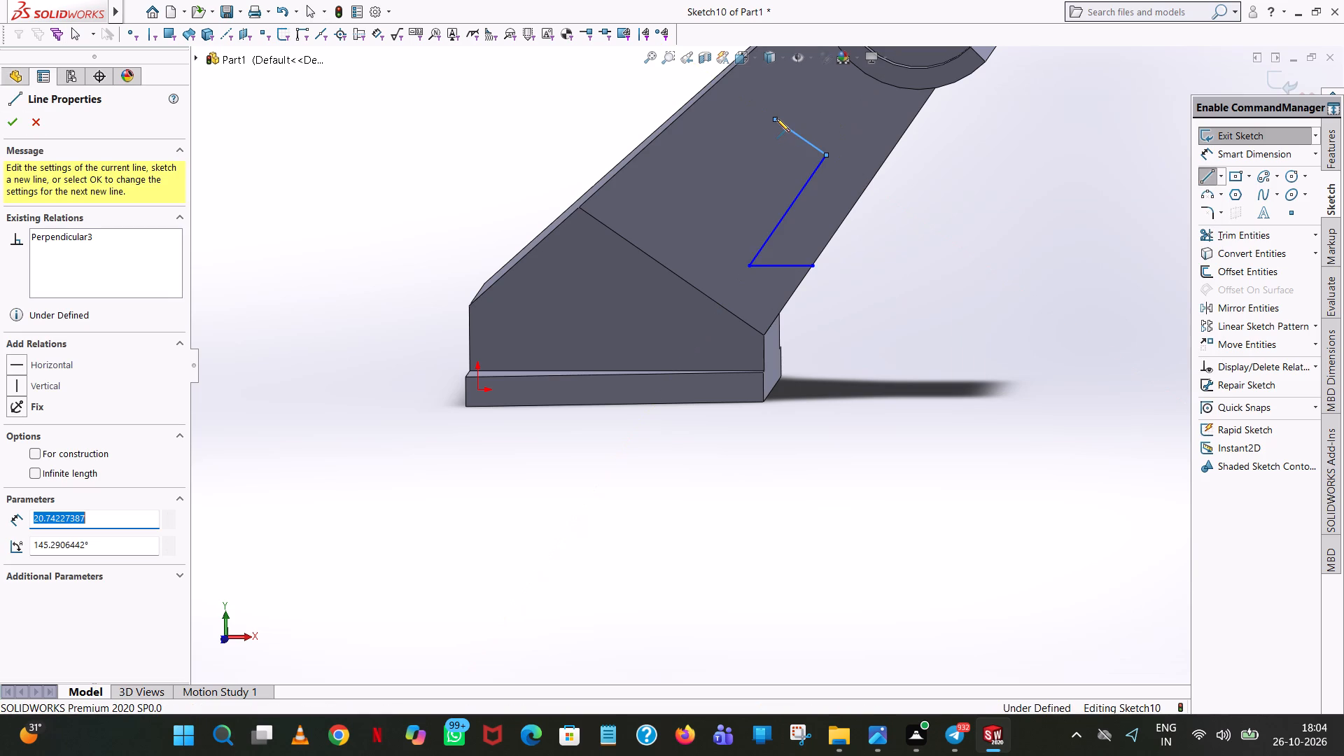
click(676, 260)
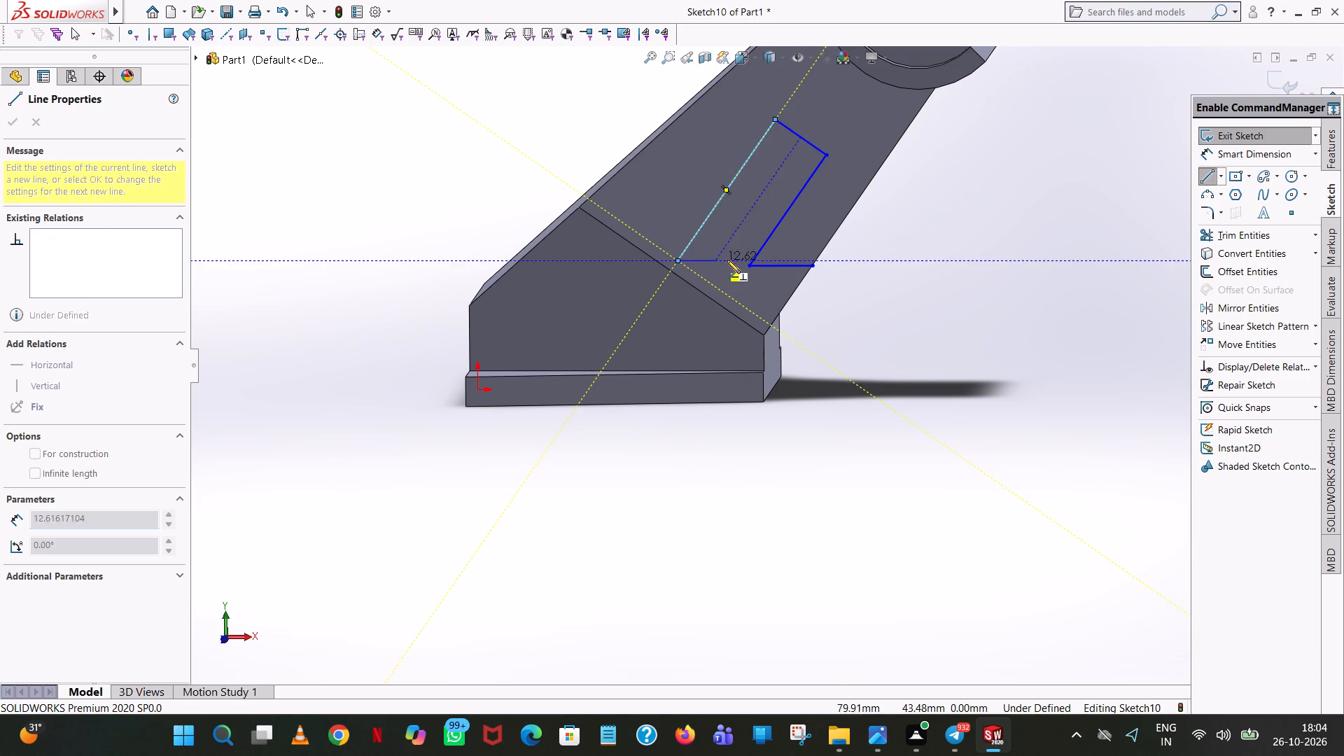
right_click(719, 251)
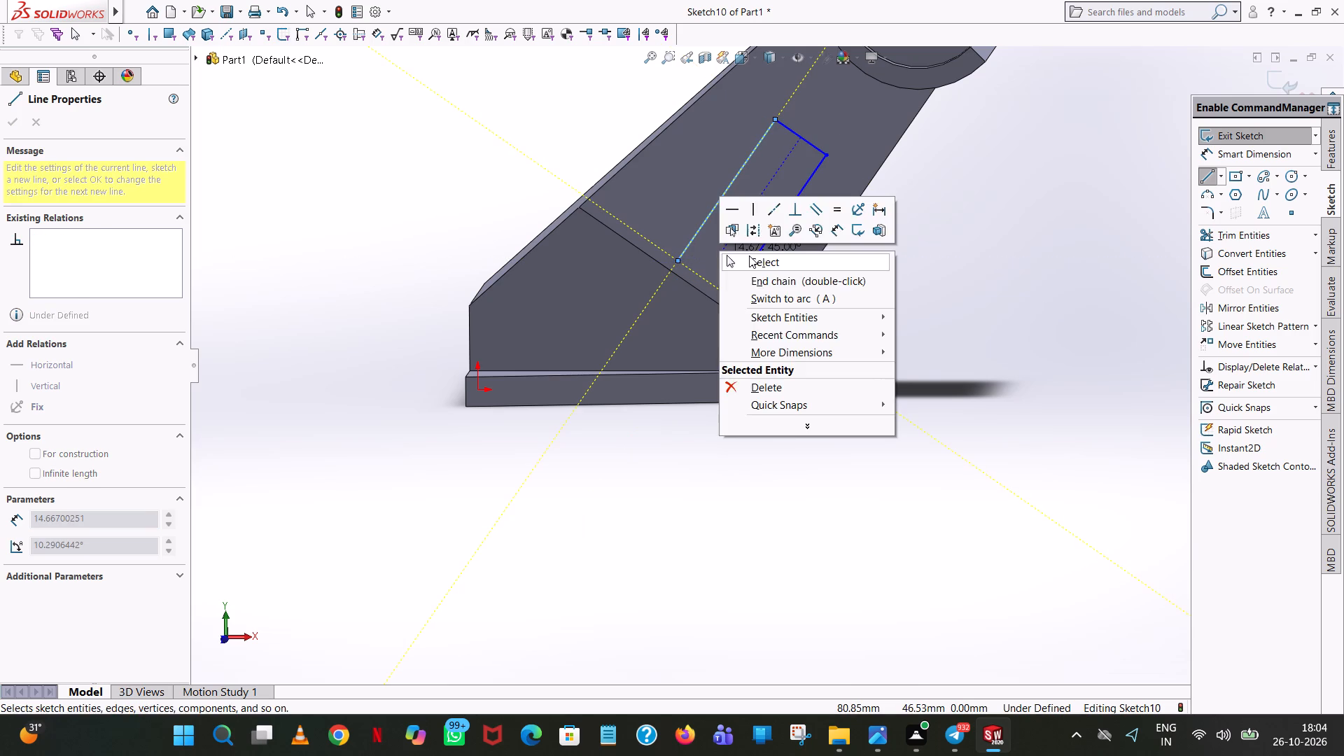
click(749, 255)
Draw a horizontal line about 27 mm long from the first slanted line's lower corner, reaching past the second slanted side.
click(1209, 172)
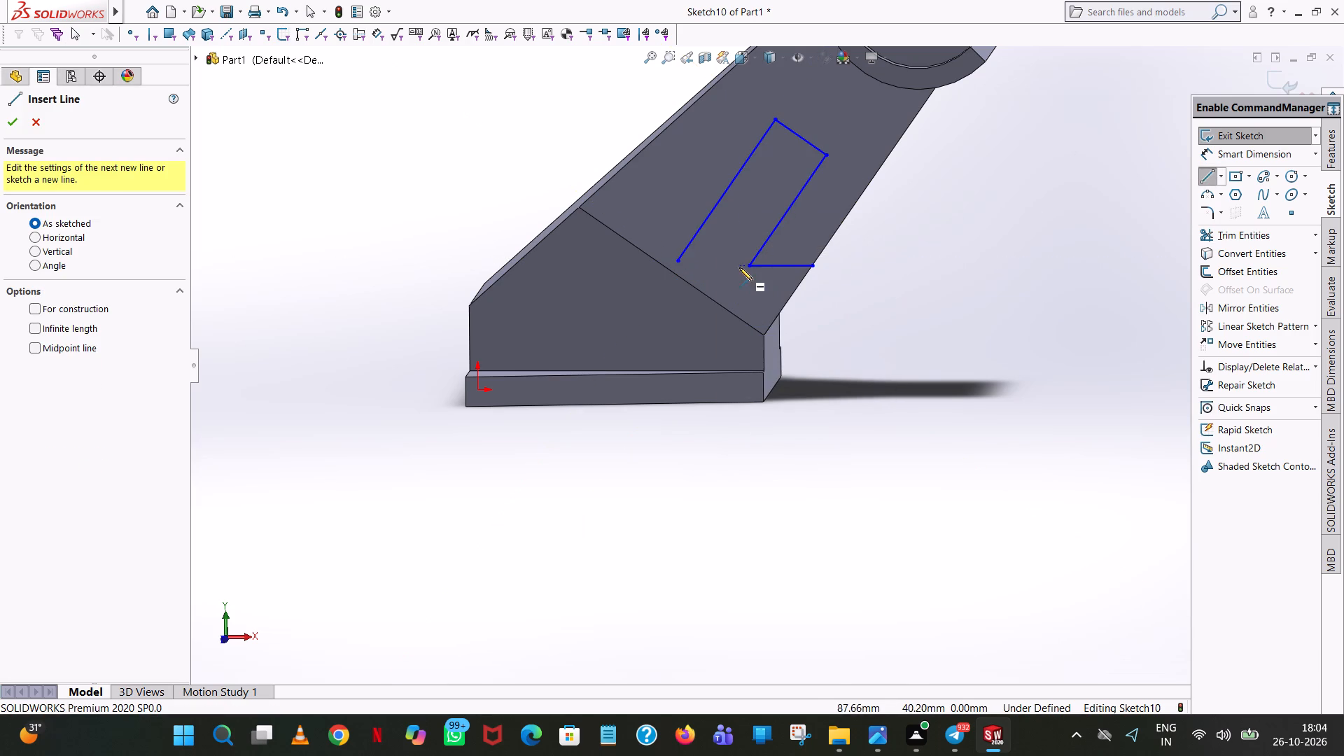
click(750, 267)
scroll(673, 266, down, 8)
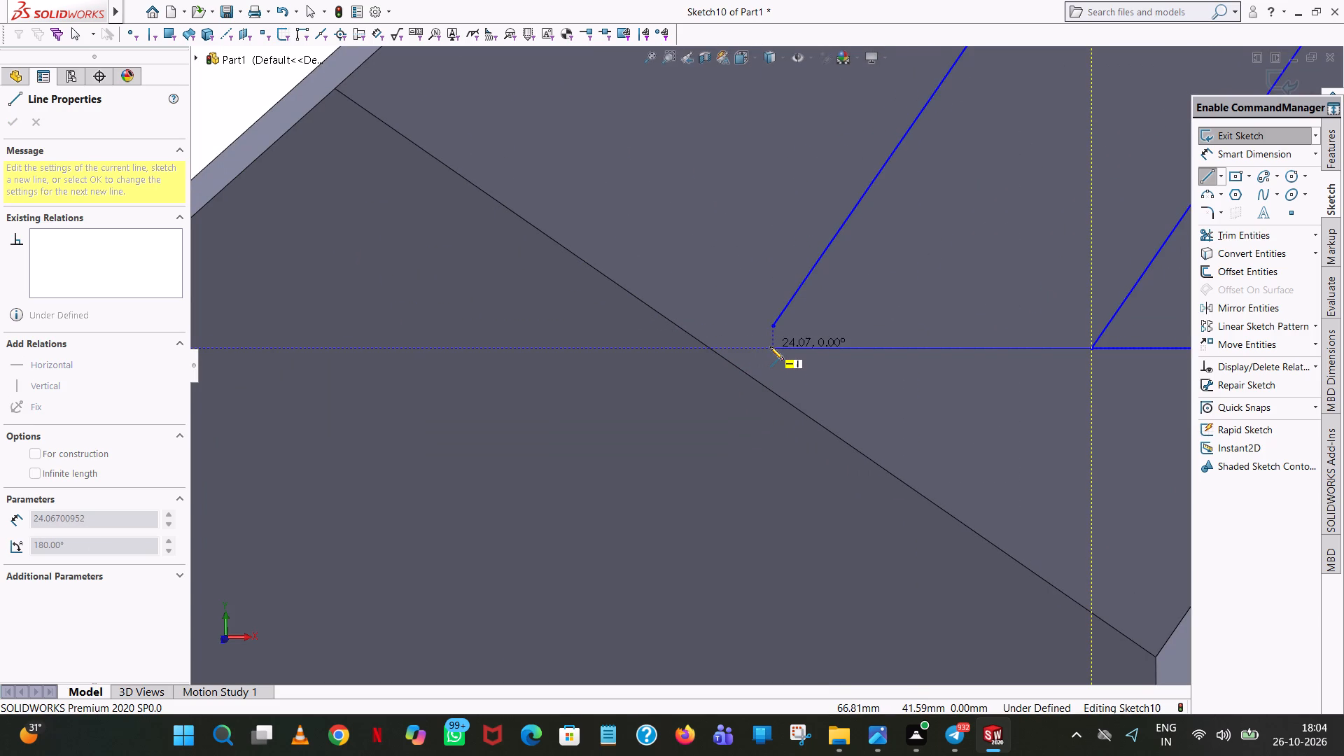
click(740, 346)
right_click(740, 346)
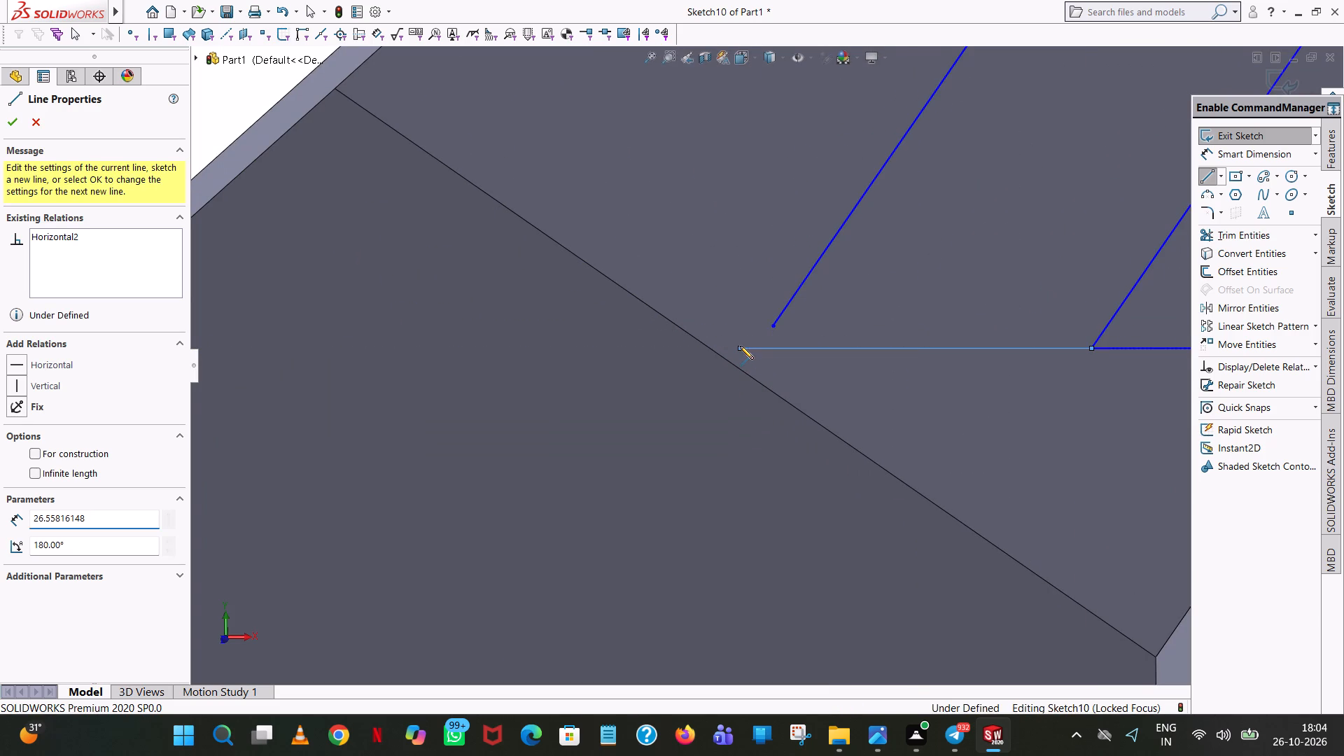
click(772, 347)
right_click(772, 347)
click(816, 359)
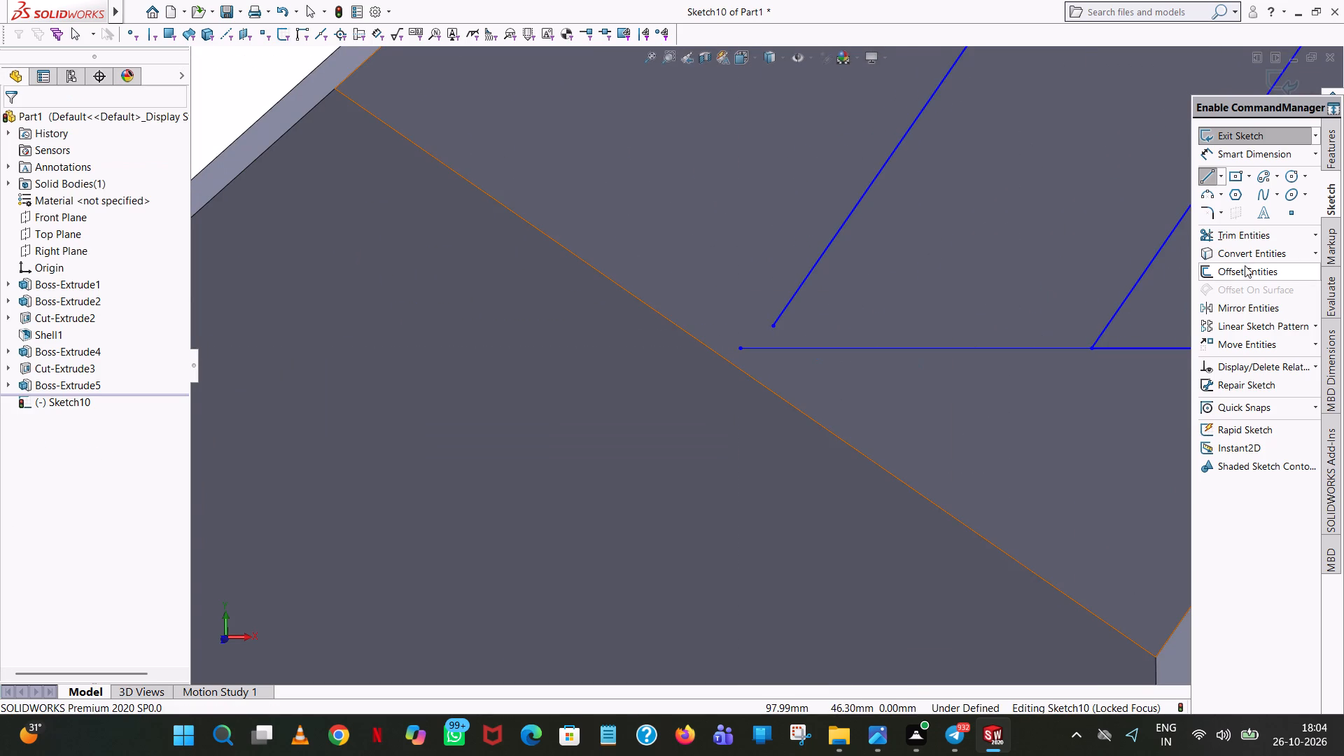
Extend the first slanted line's lower end down to the horizontal line.
click(1315, 238)
click(1289, 251)
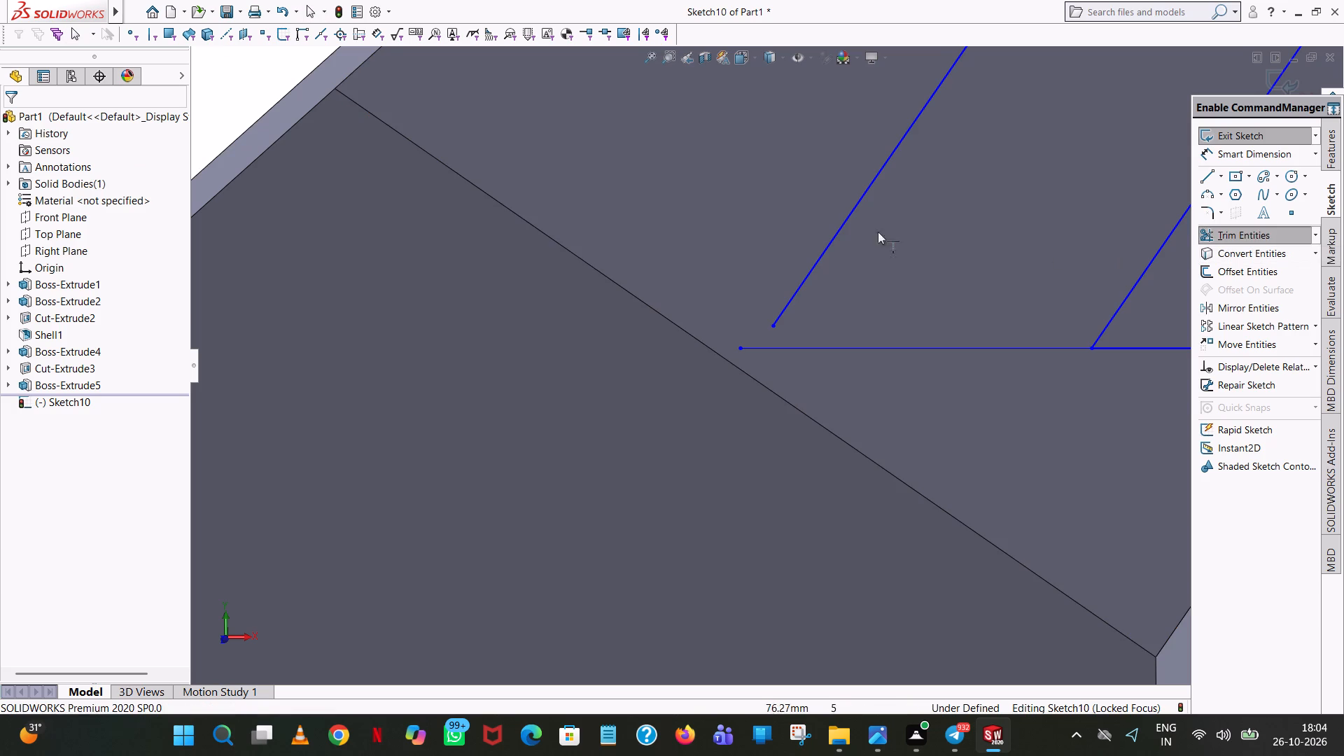
click(848, 223)
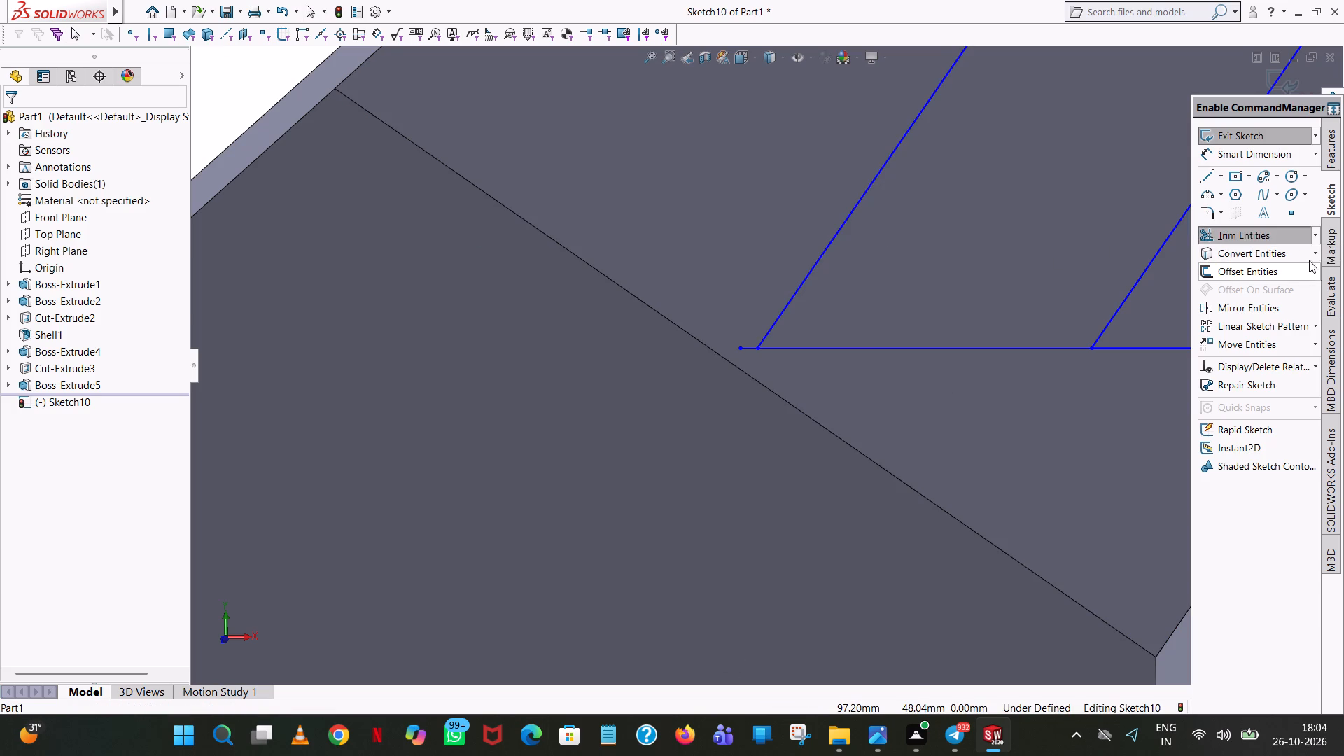
Trim both overhanging ends of the horizontal line so the slanted opening profile closes at its two lower corners.
click(1320, 233)
click(1303, 240)
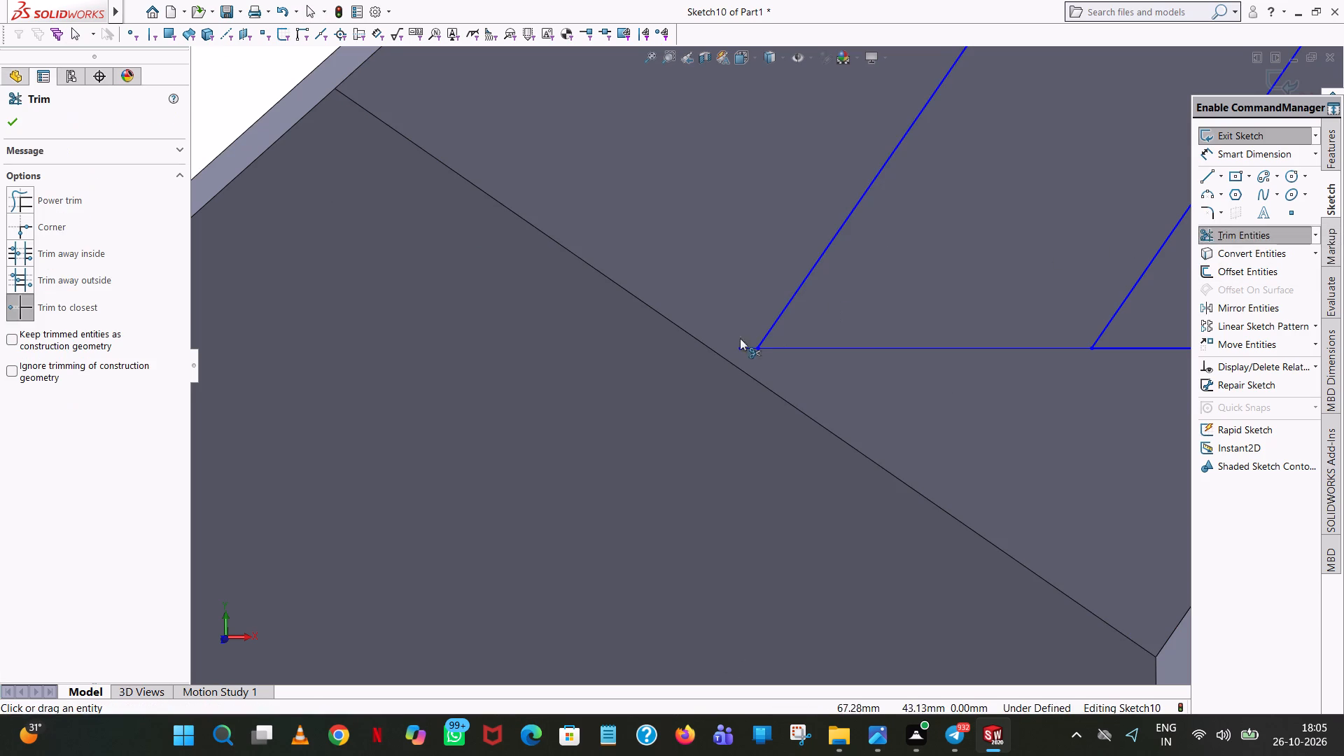
click(748, 346)
scroll(794, 307, up, 7)
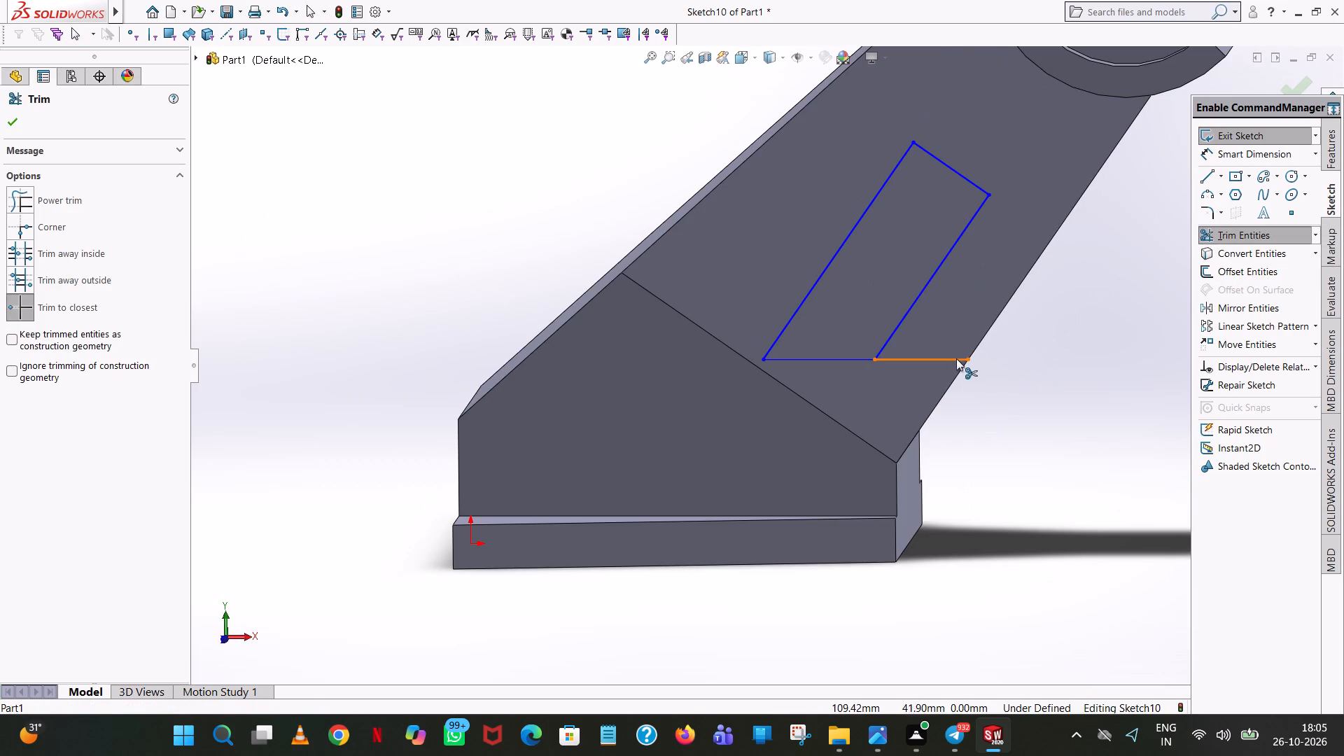
click(956, 358)
Apply 5 mm sketch fillets to all four corners of the slanted opening profile.
click(1205, 213)
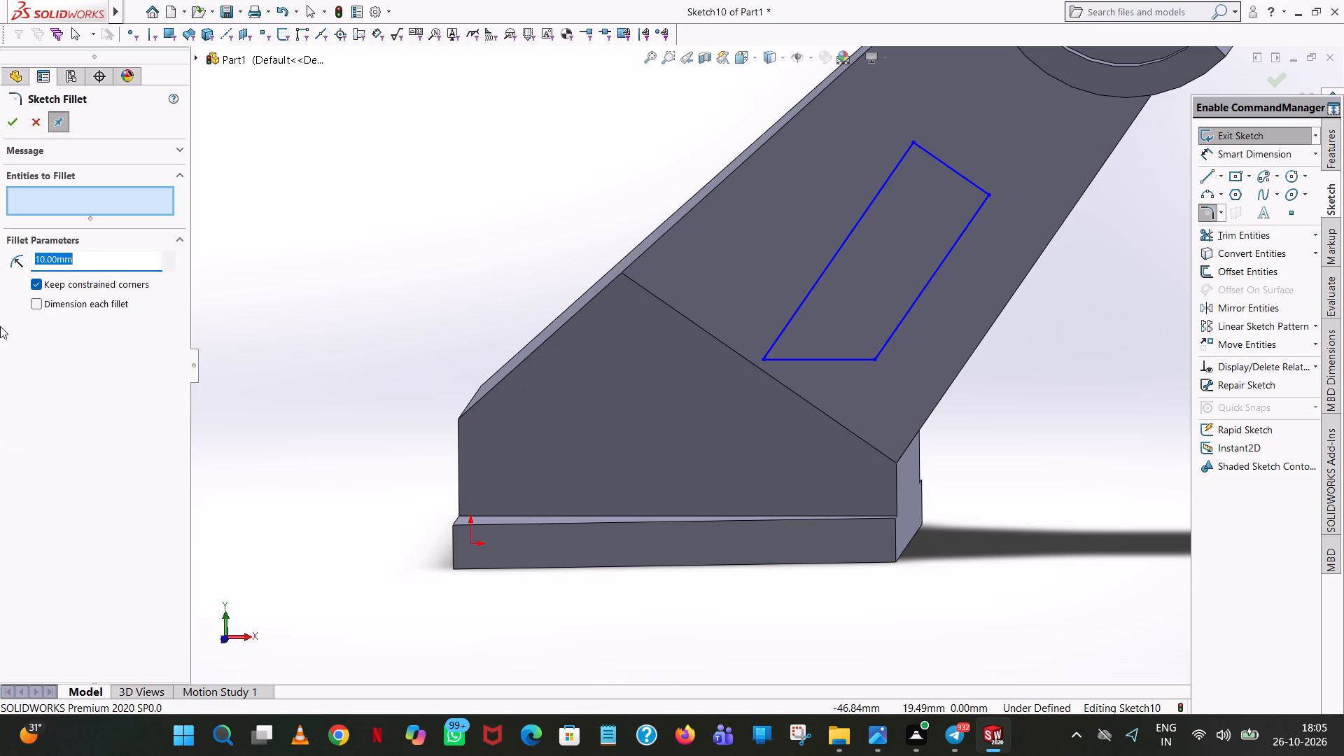
key(5)
key(Return)
click(766, 357)
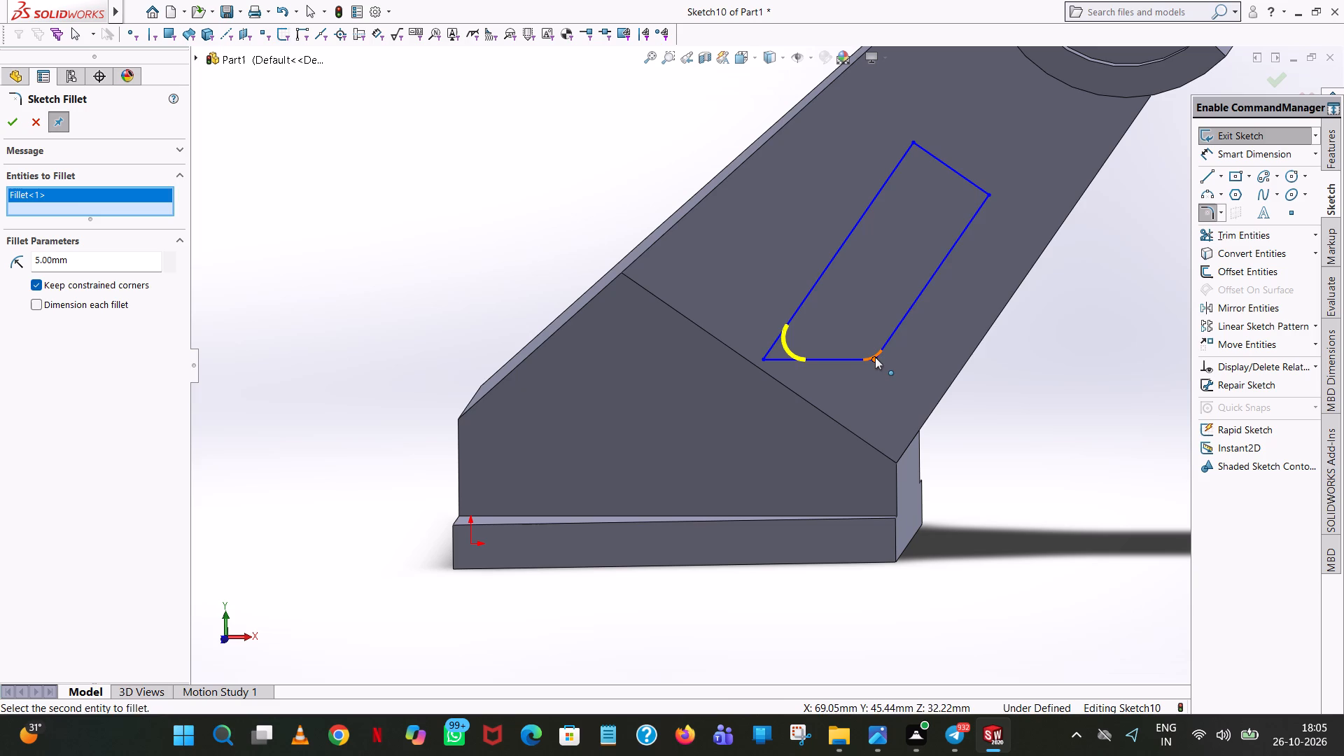
click(875, 357)
click(986, 192)
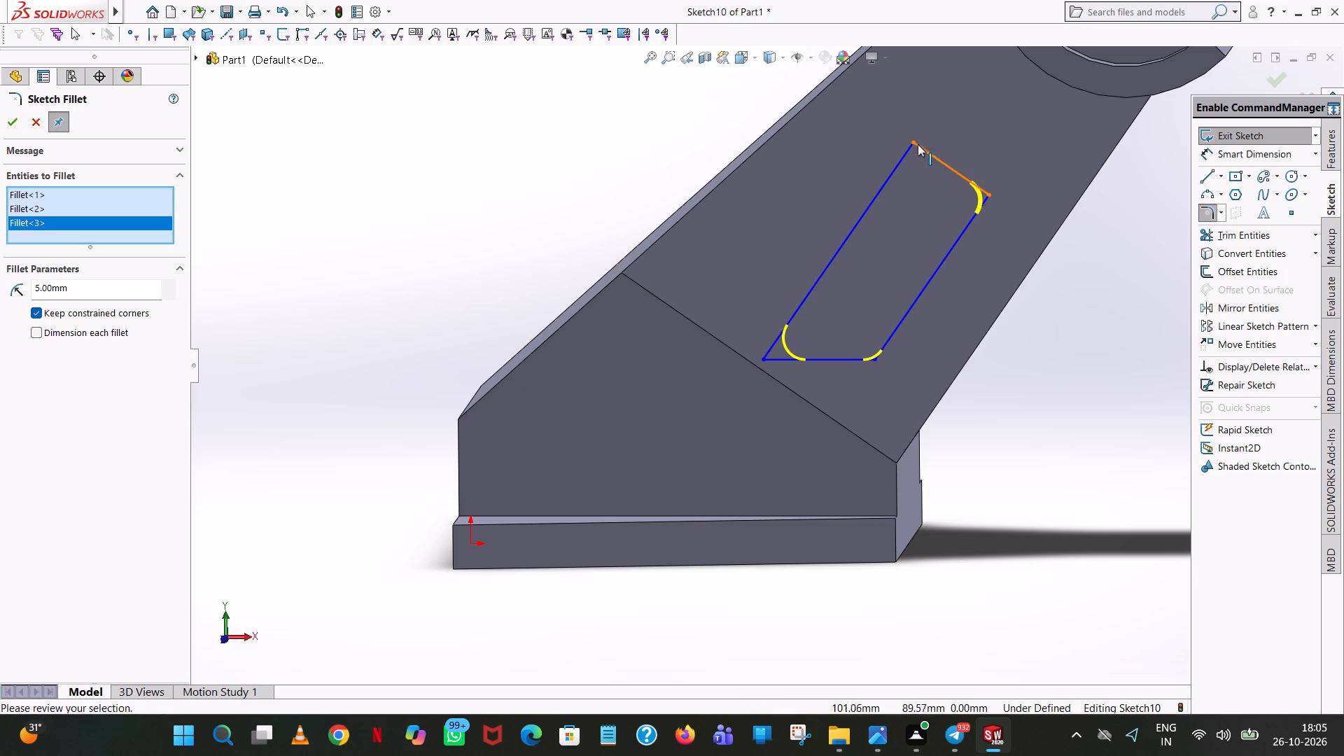
click(913, 139)
click(9, 127)
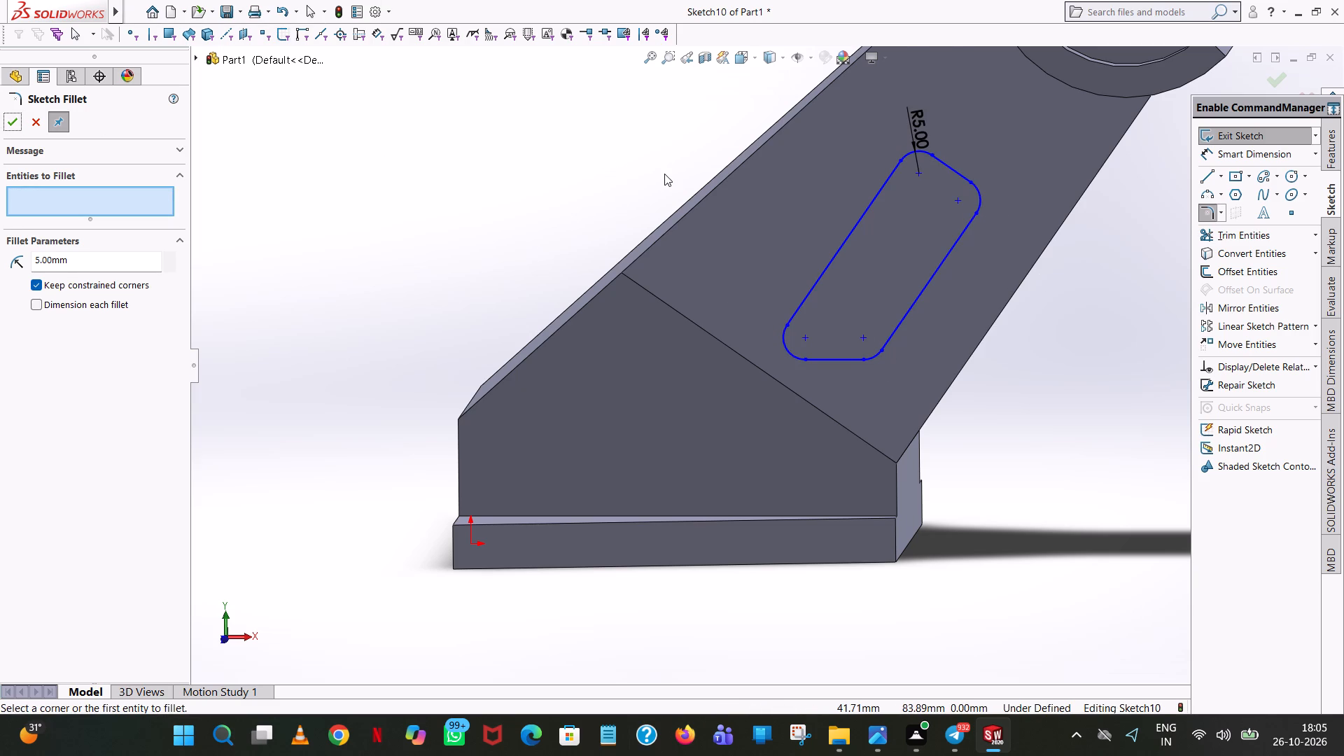
scroll(664, 174, up, 1)
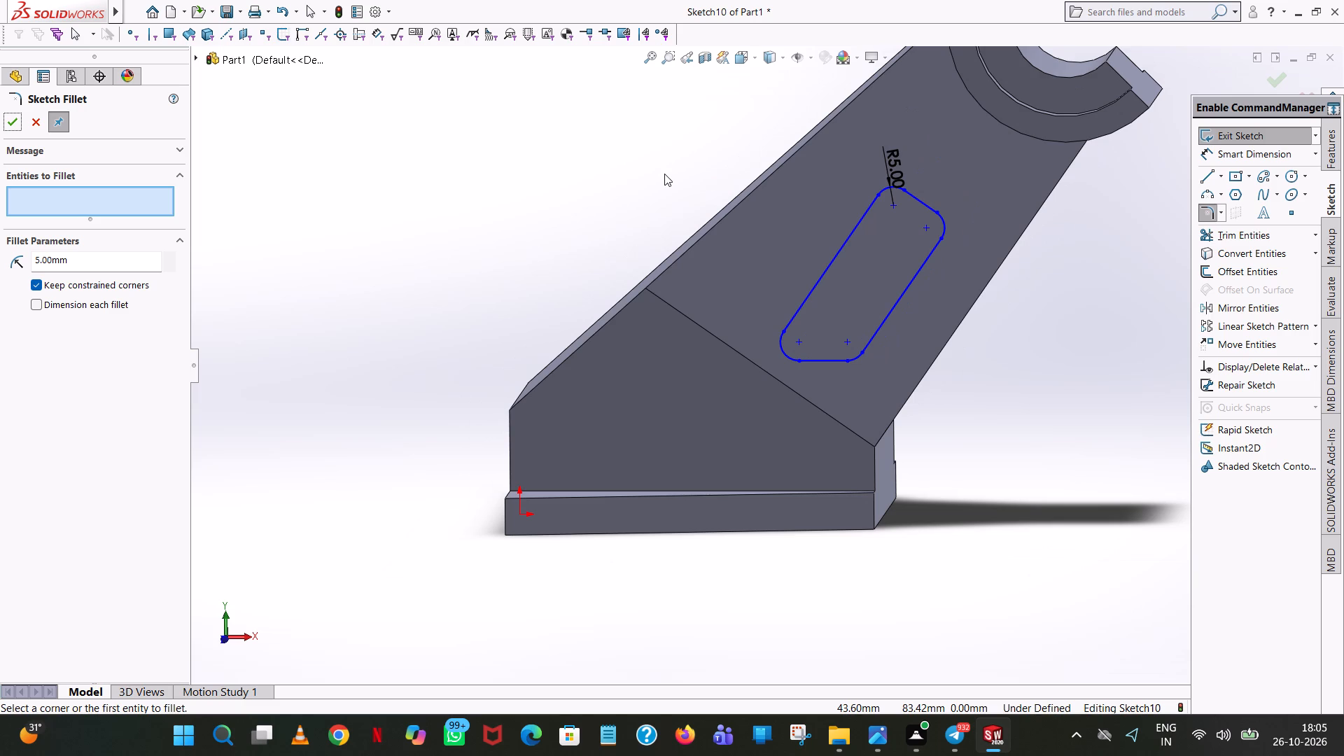
middle_drag(664, 174, 570, 223)
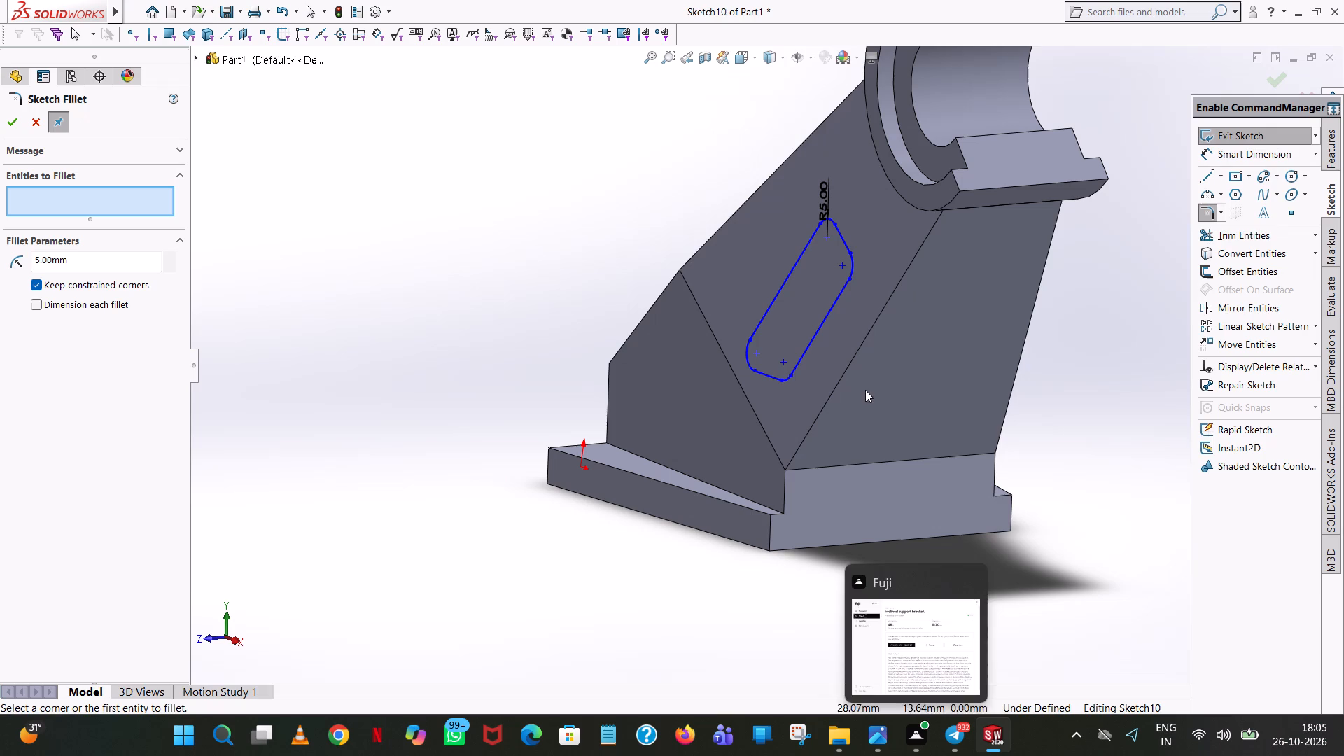
click(1331, 133)
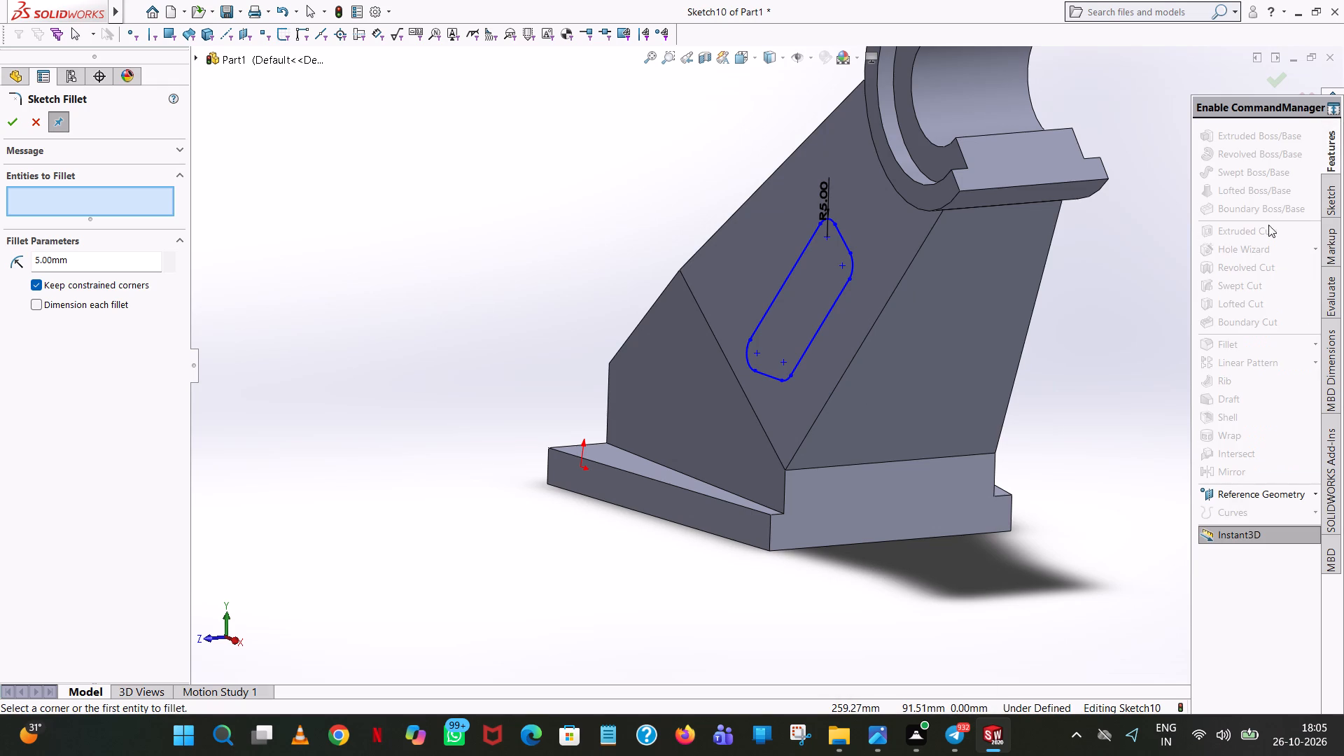
click(6, 119)
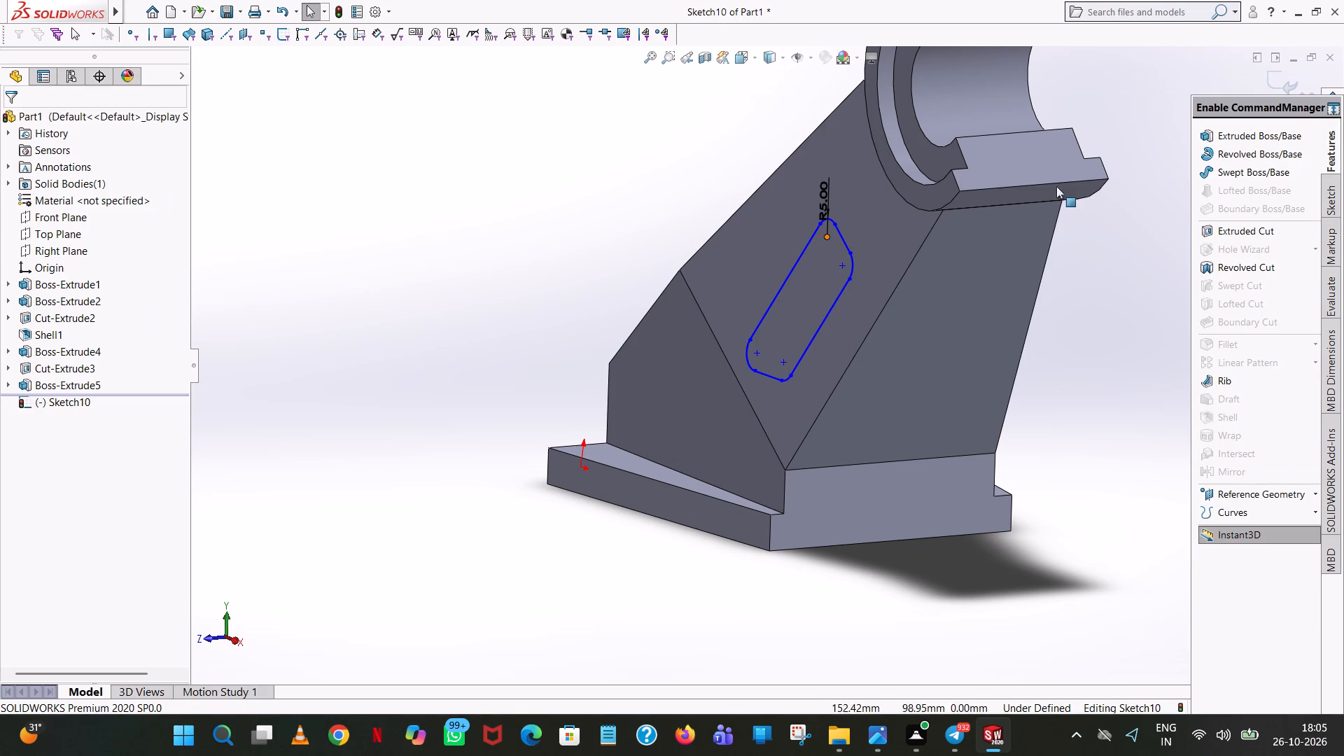
Cut-extrude the rounded profile blind to a depth of 95 mm through both side walls of the arm.
click(1234, 233)
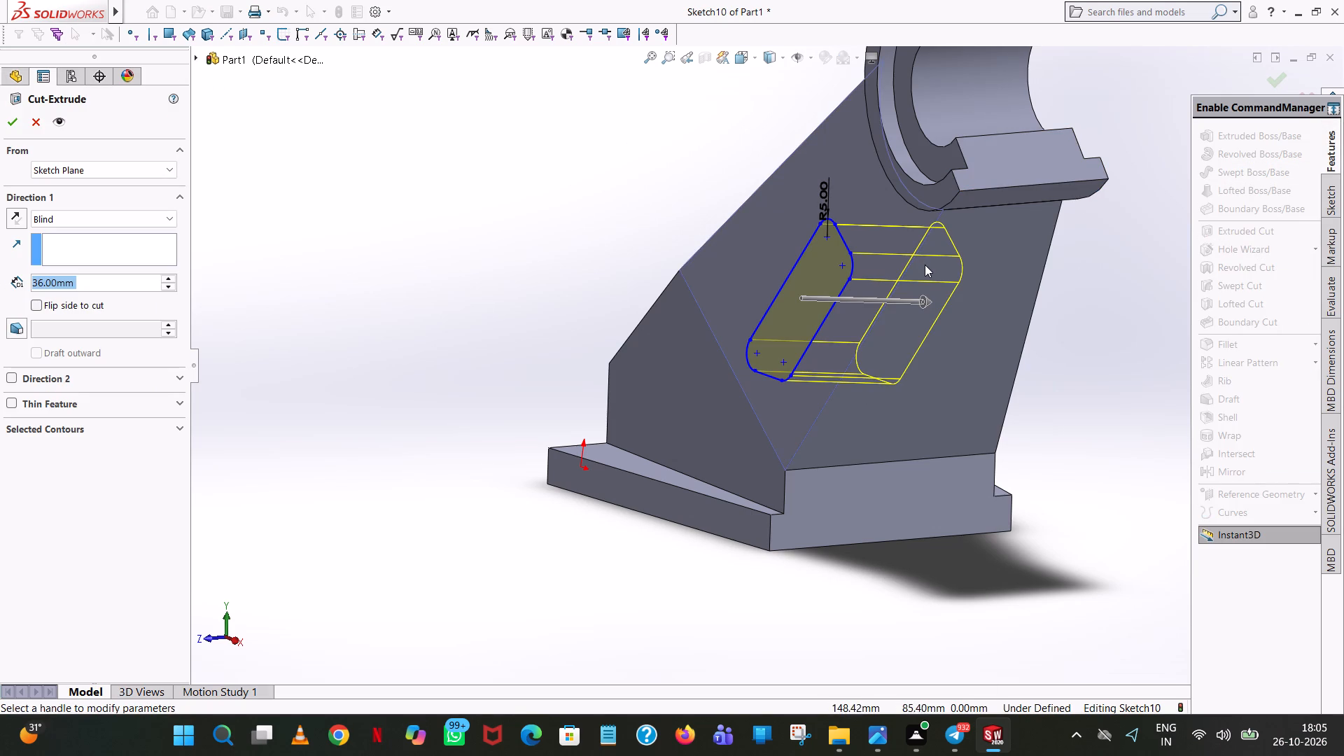
scroll(925, 267, up, 1)
middle_drag(924, 267, 878, 363)
drag(990, 229, 990, 228)
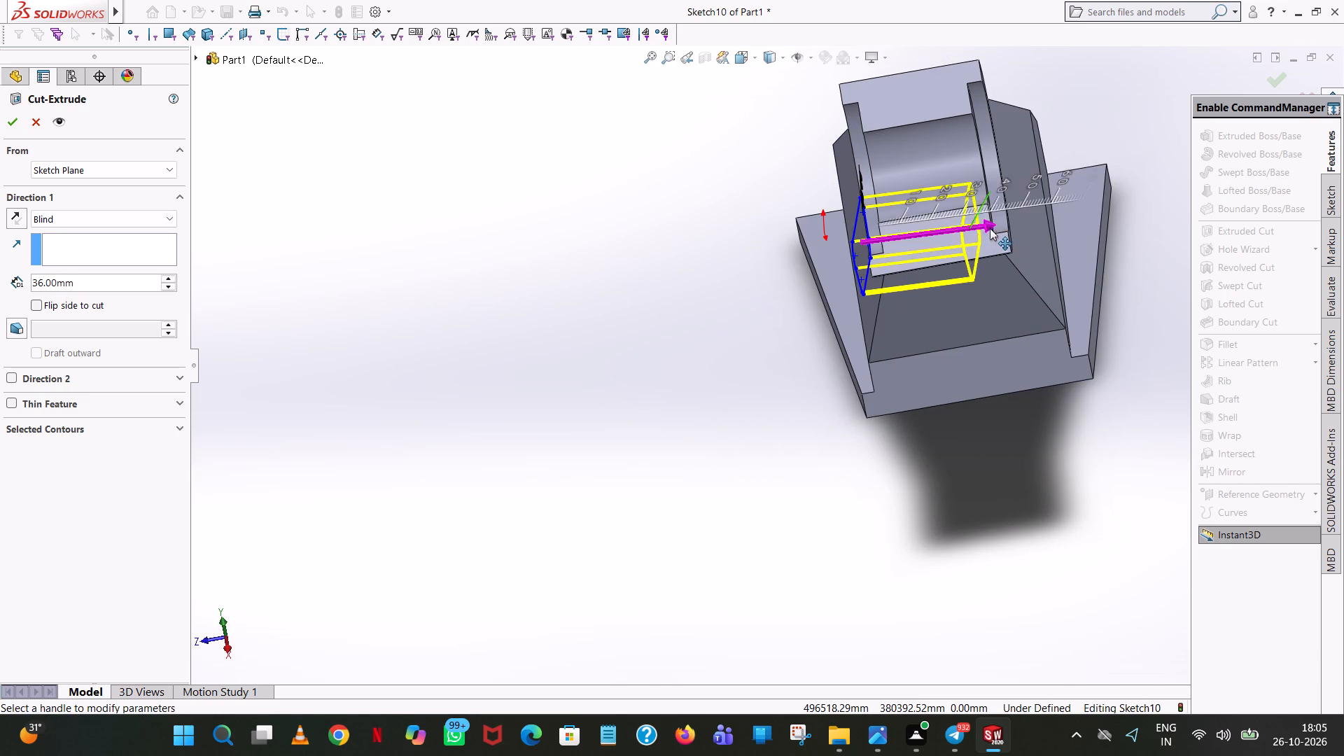
drag(990, 228, 1150, 209)
click(20, 124)
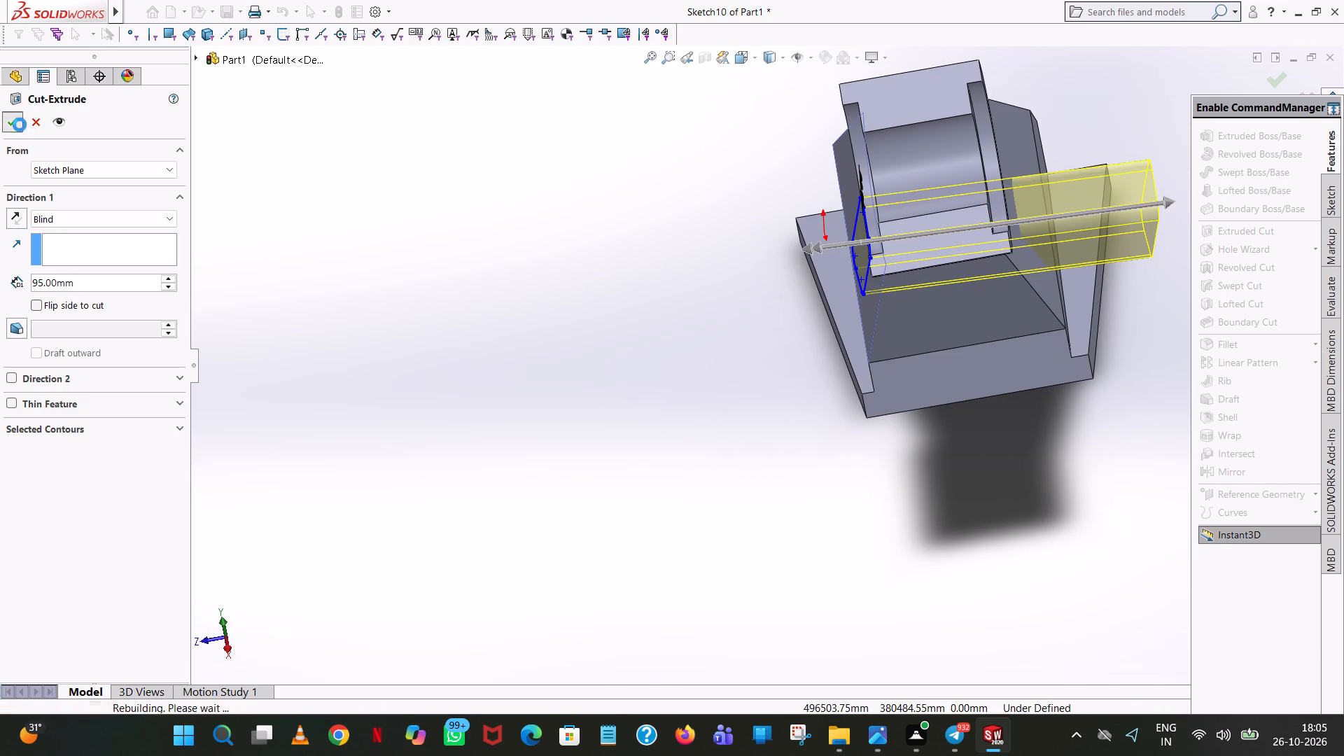
Examine the arm's new slanted opening from several sides.
click(601, 289)
middle_drag(645, 301, 695, 308)
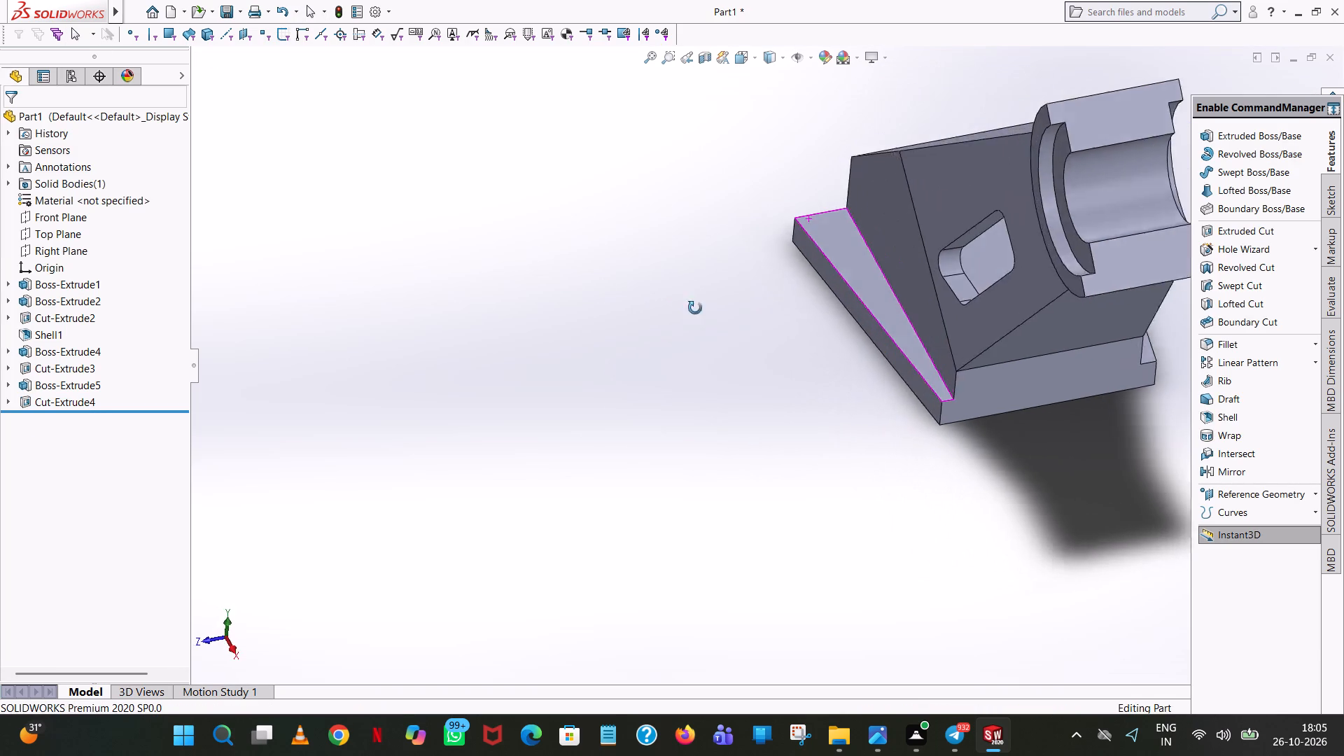
middle_drag(695, 308, 813, 301)
scroll(813, 300, up, 4)
middle_drag(840, 294, 767, 219)
scroll(761, 243, up, 1)
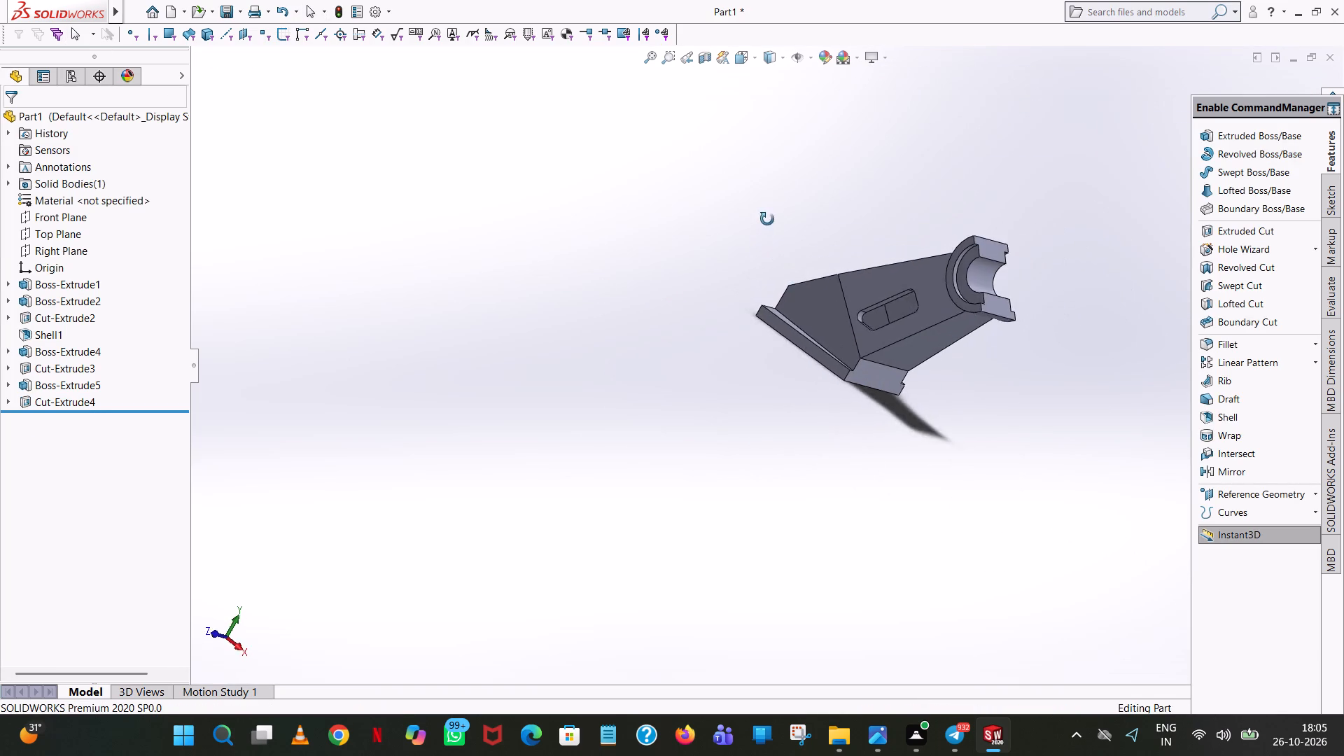
middle_drag(767, 219, 839, 307)
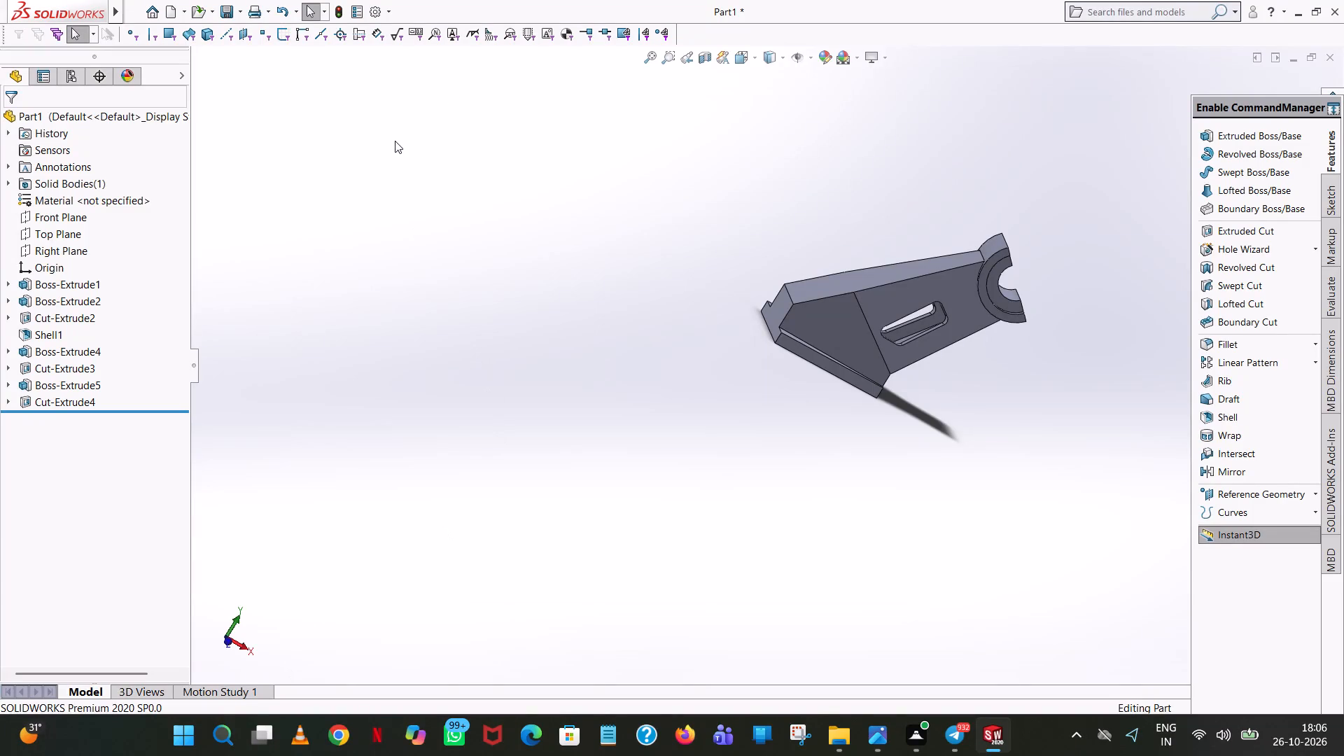
Start a boss-extrude sketch on the base's top ledge face beside the arm.
click(1276, 129)
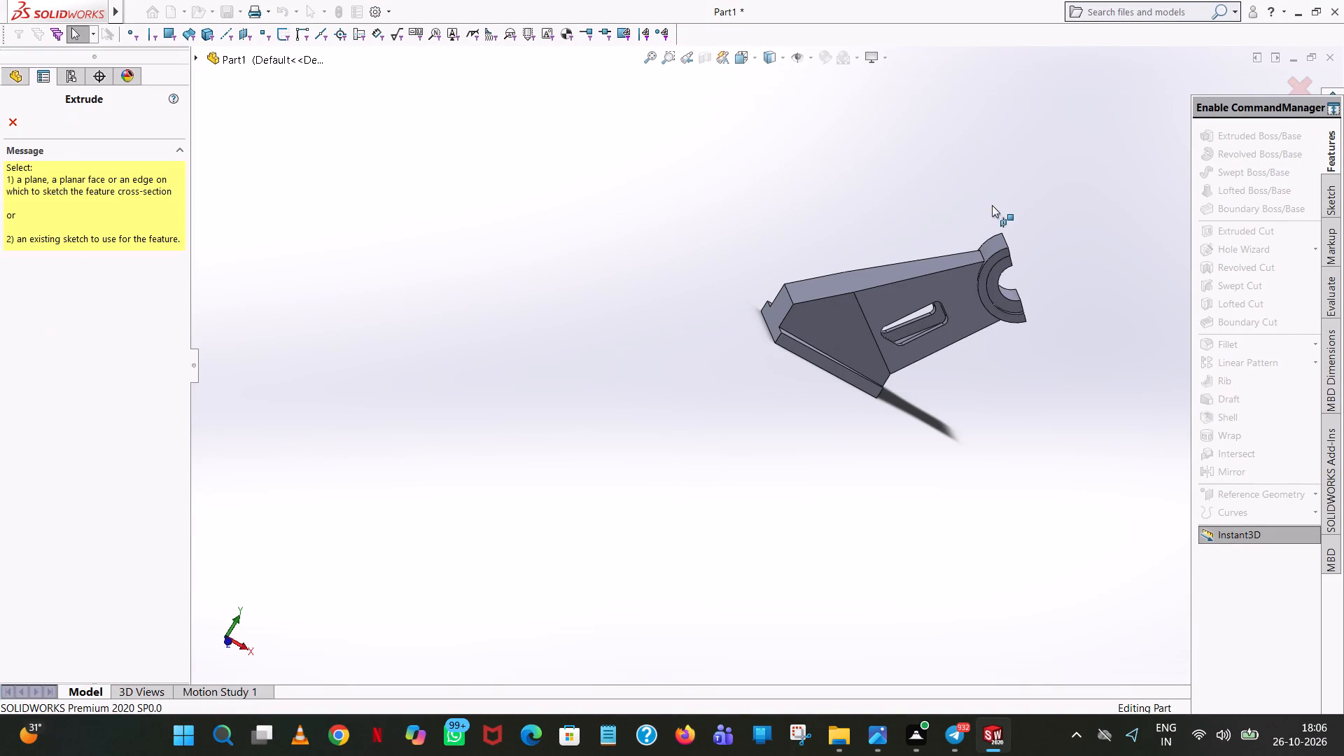
middle_drag(988, 209, 941, 390)
scroll(800, 344, down, 9)
click(799, 344)
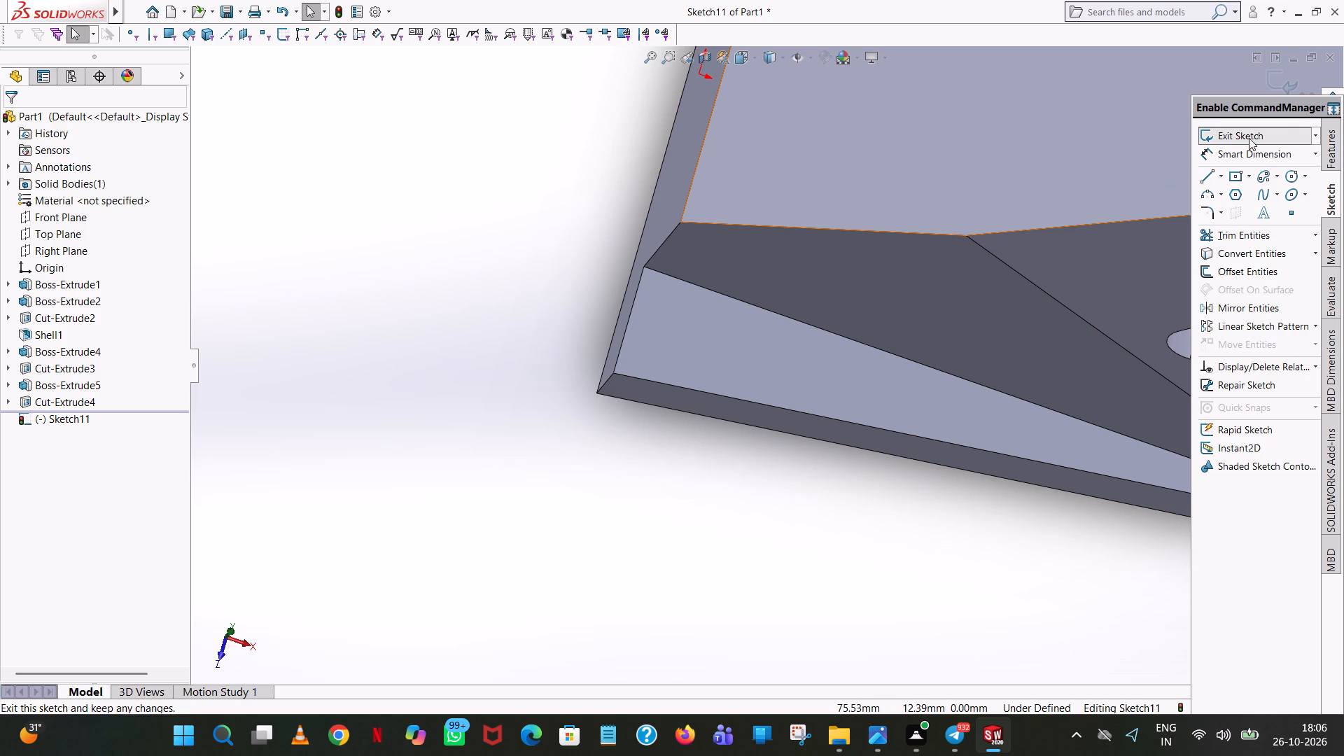
click(752, 55)
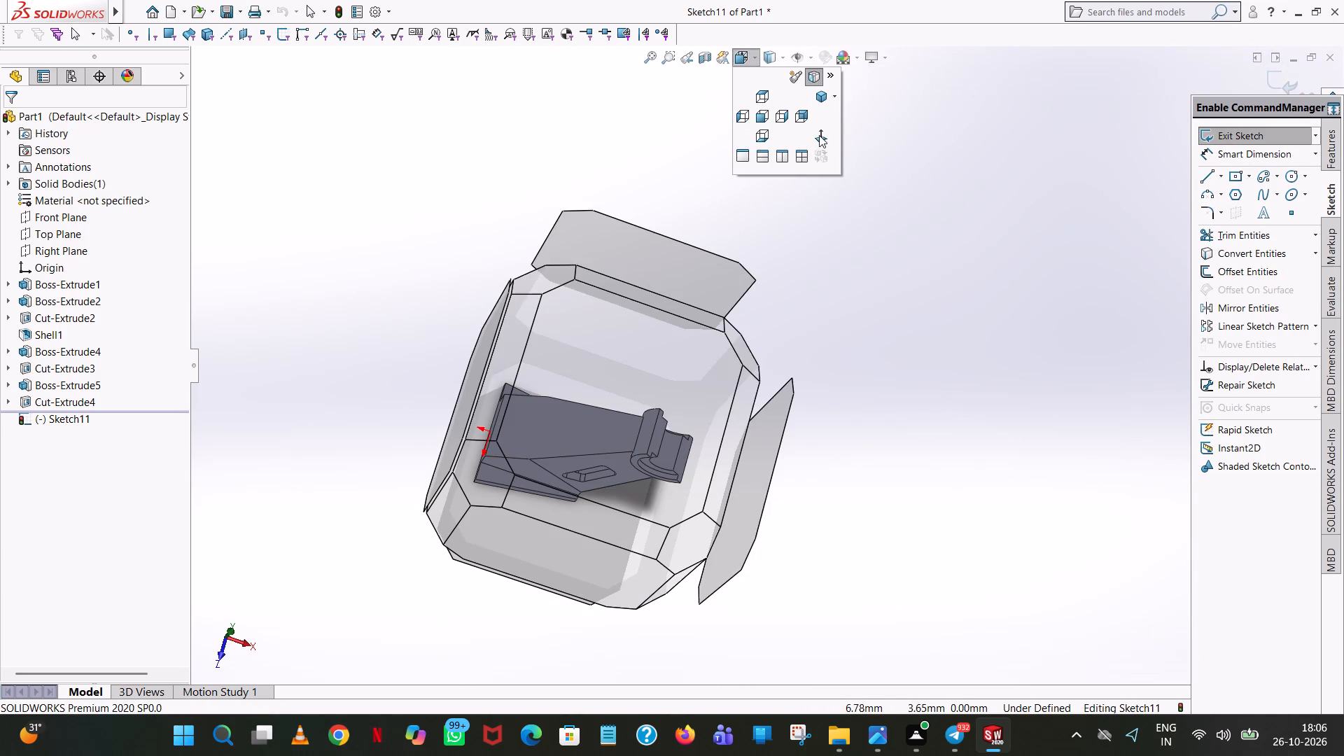
click(819, 135)
scroll(769, 340, up, 6)
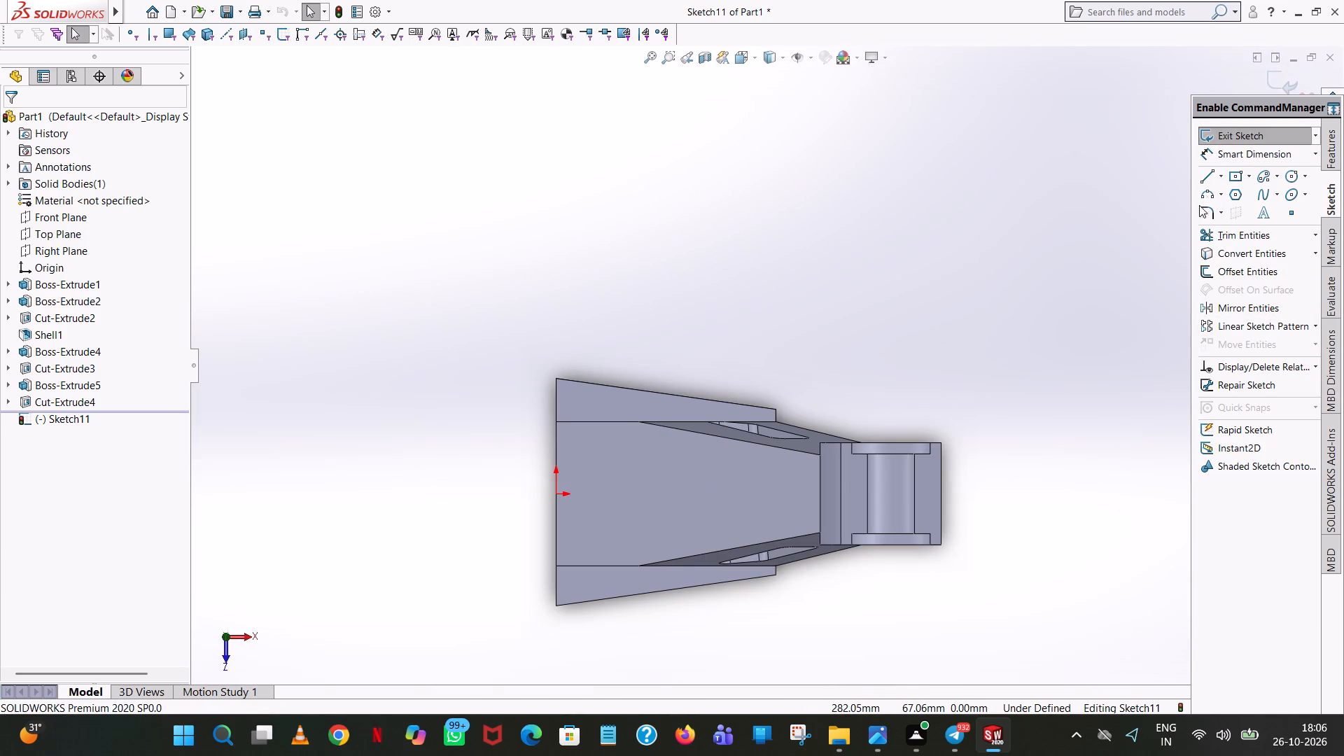
Draw a vertical line from the origin along the base's wide end, setting its length to 76/2 mm.
click(1206, 175)
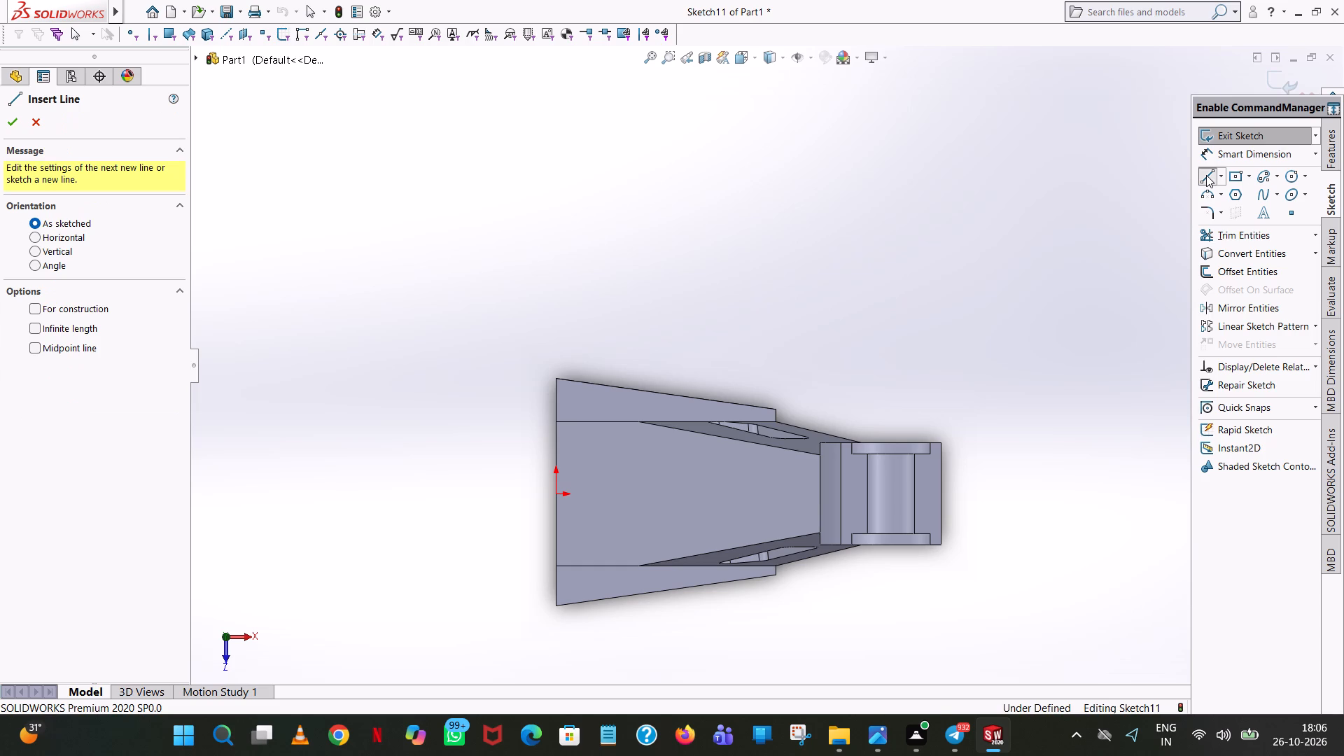
click(558, 494)
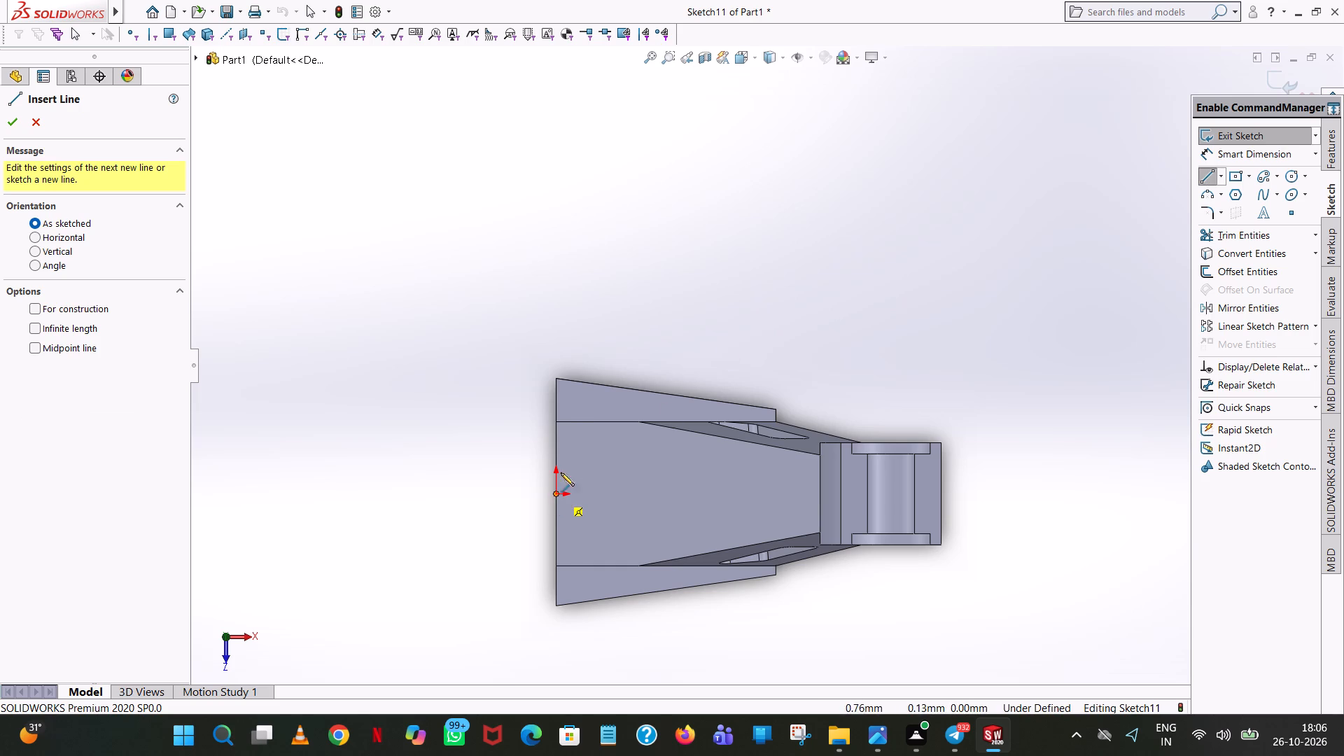
click(556, 412)
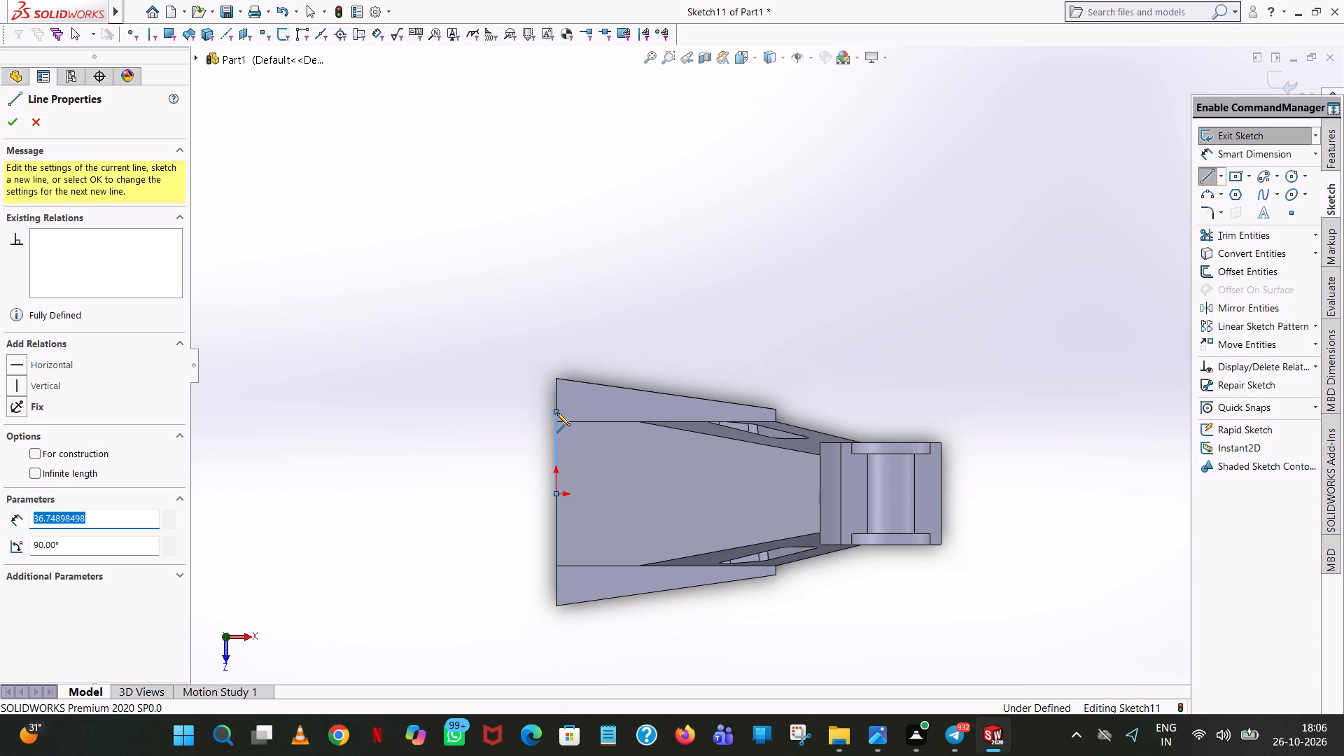
key(7)
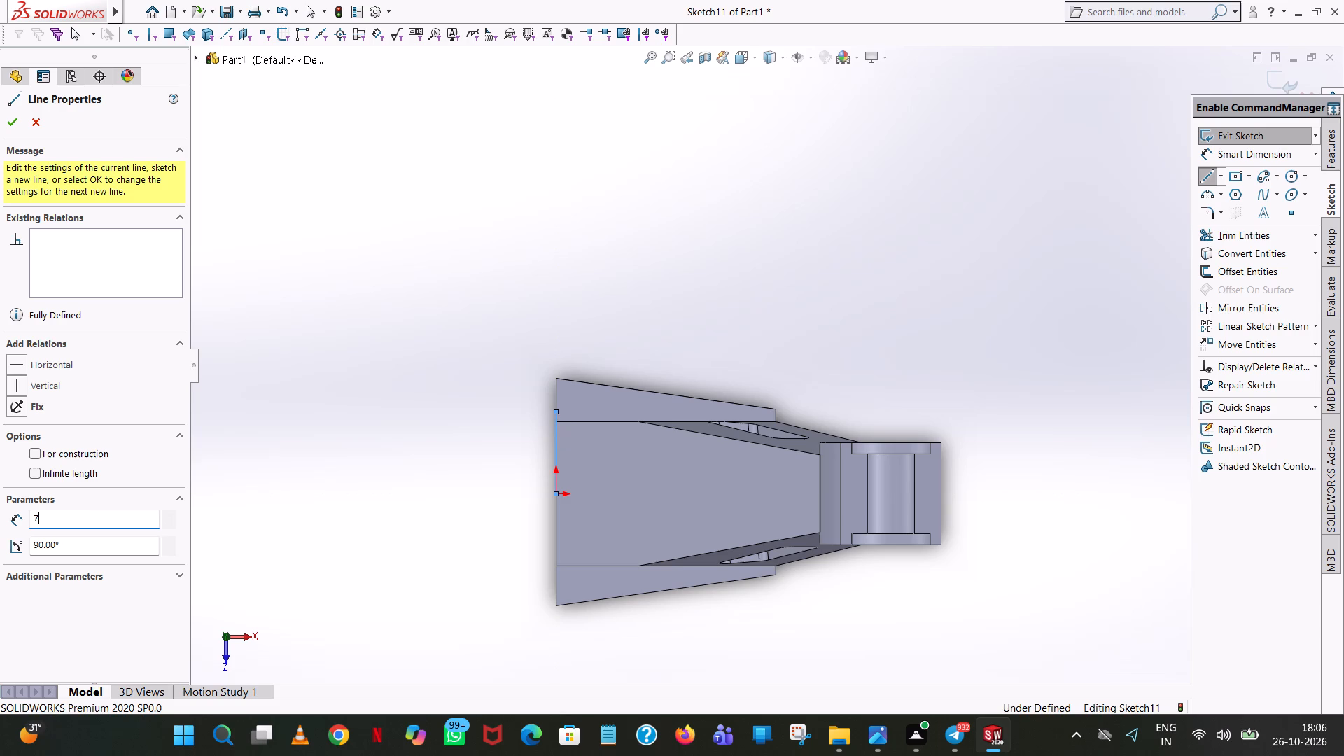
key(6)
key(slash)
key(2)
key(Return)
Draw a horizontal line 18 mm long inward from the vertical line's free end, over the ledge.
click(603, 409)
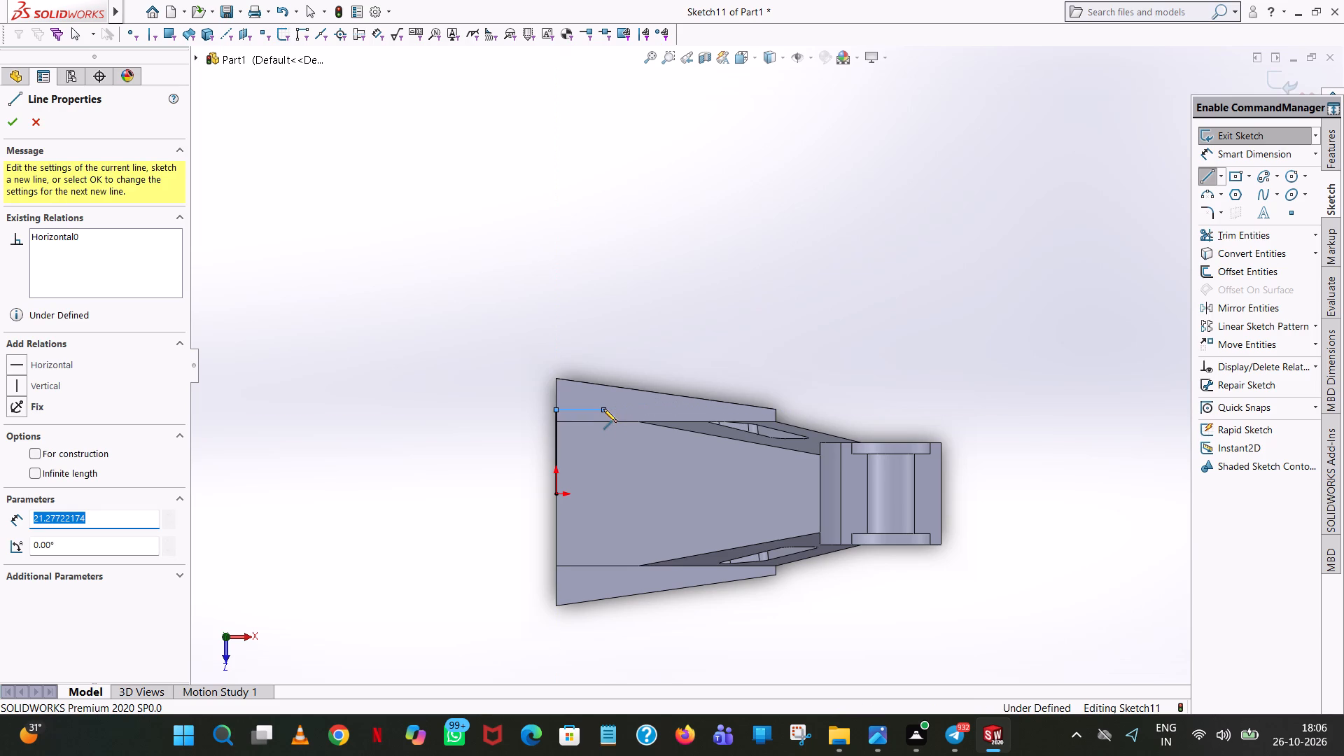
text(18)
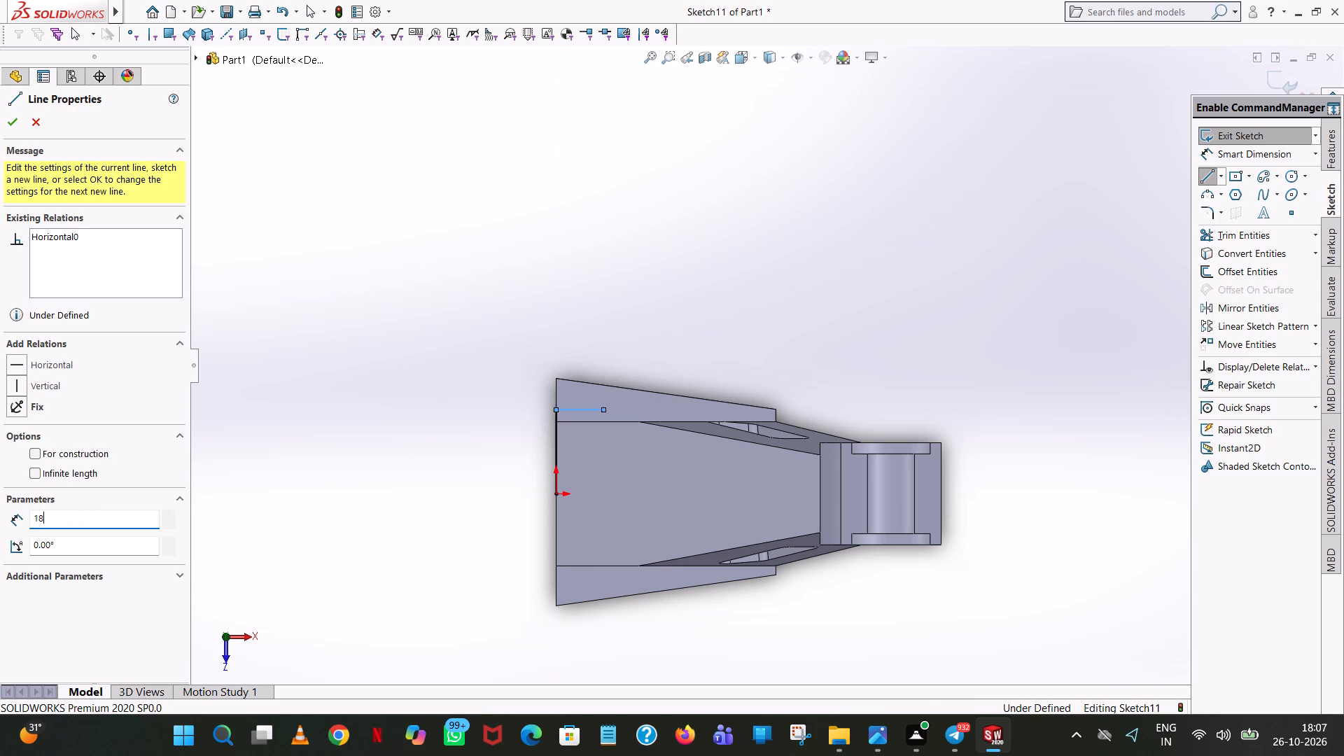
key(Return)
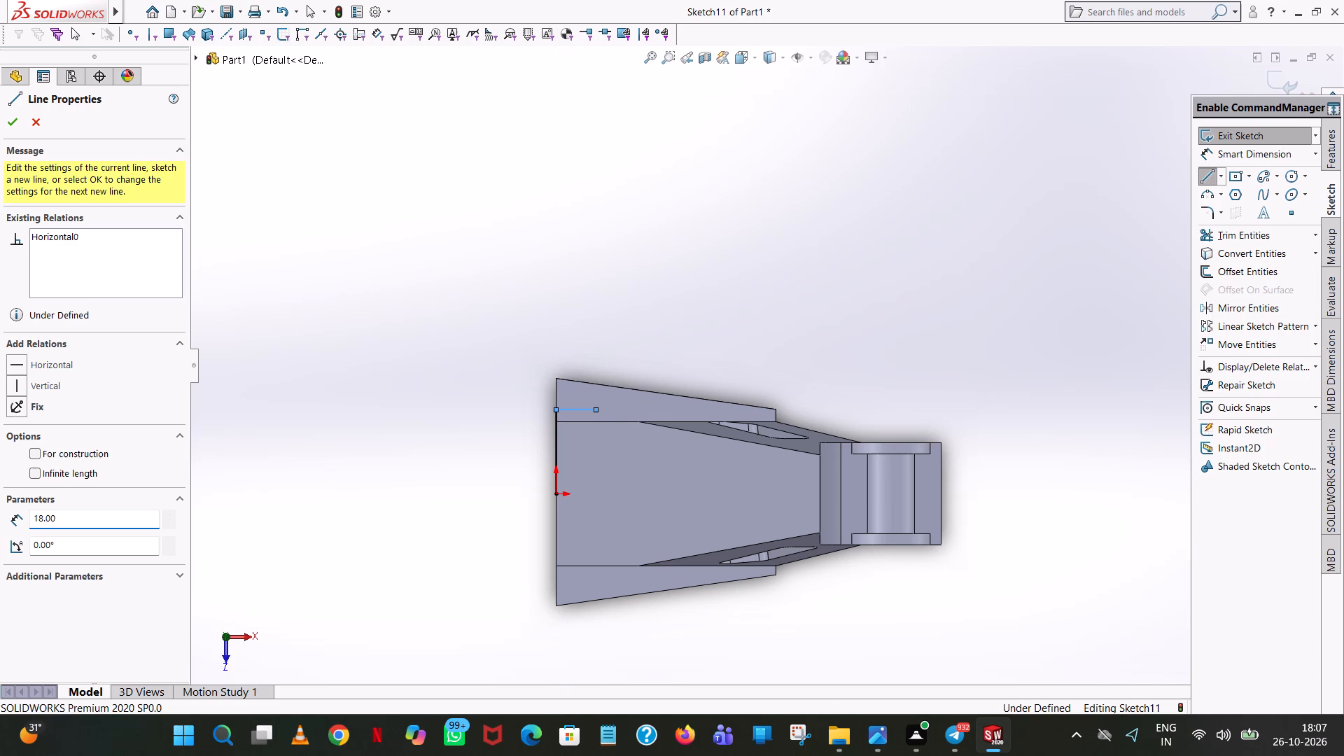
right_click(603, 409)
click(669, 426)
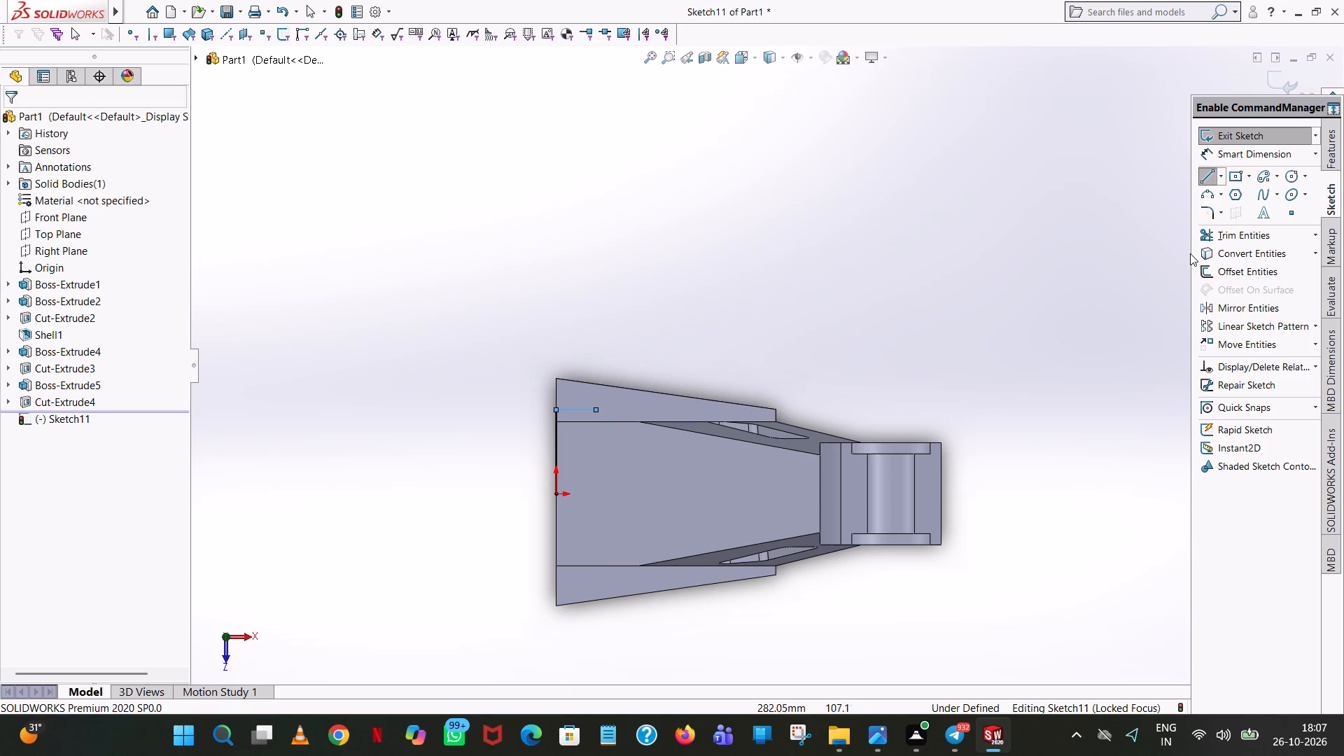
Draw a second vertical line from the origin along the base's wide end, opposite the first, setting its length to 76/2 mm.
click(1204, 177)
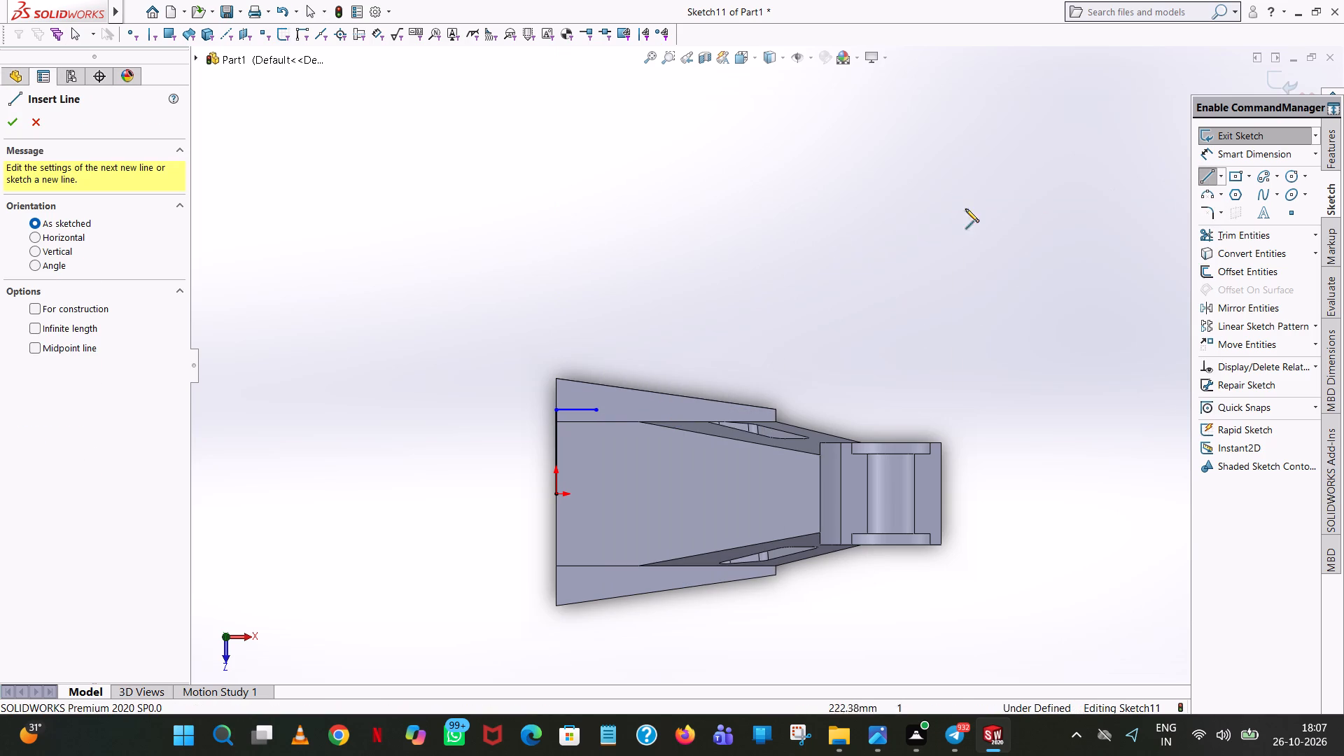
click(555, 491)
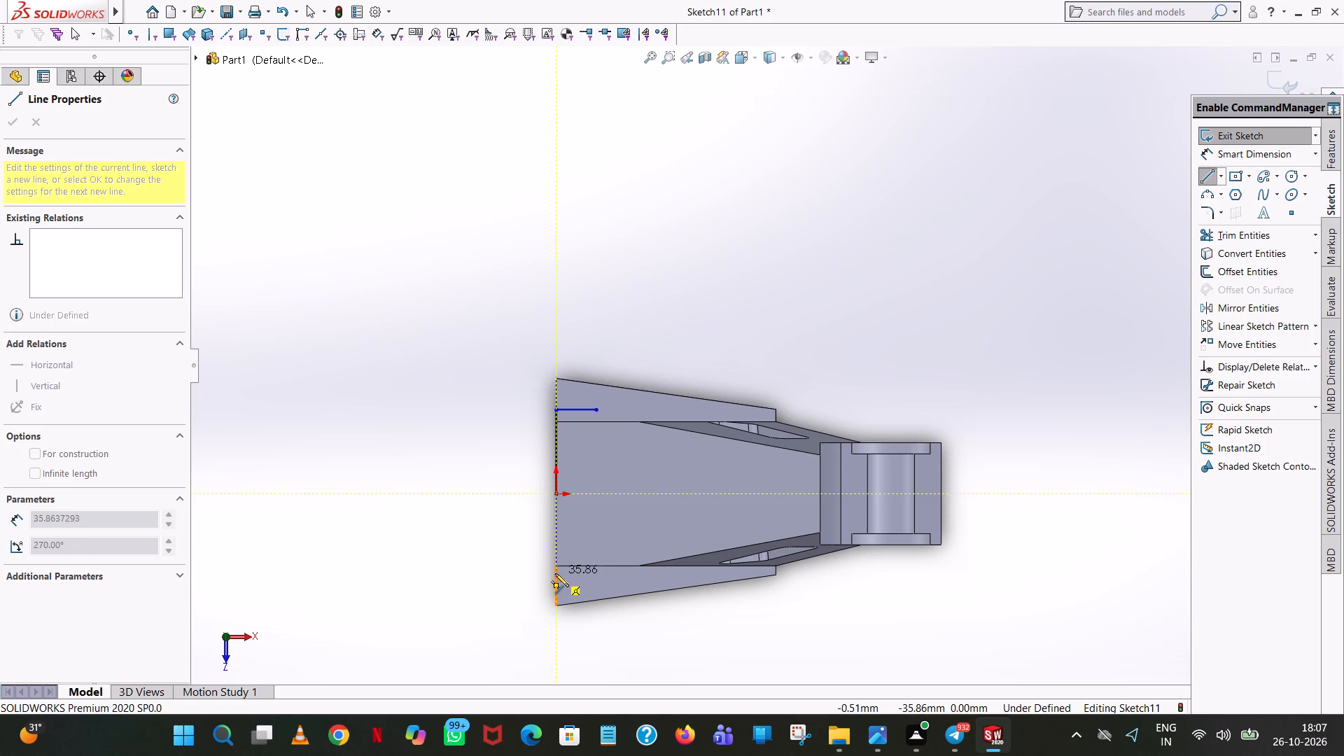
click(554, 574)
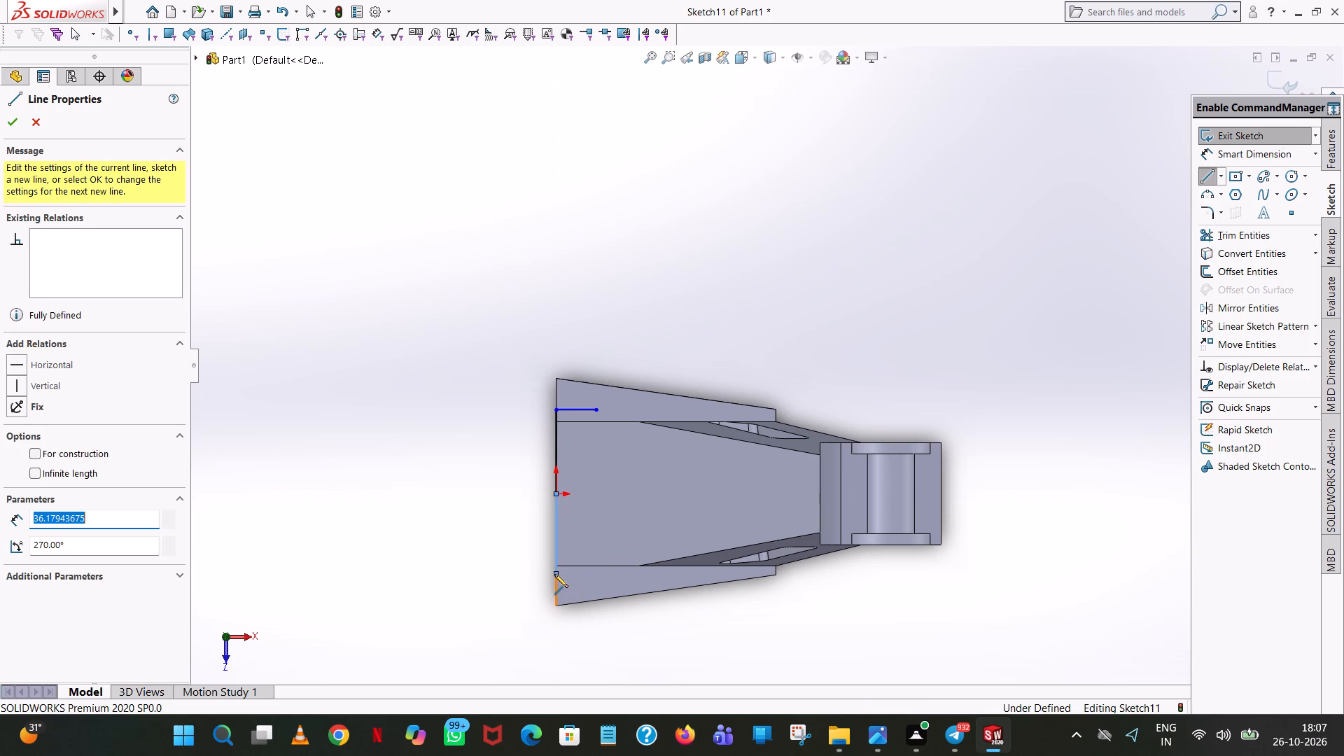
text(76/2)
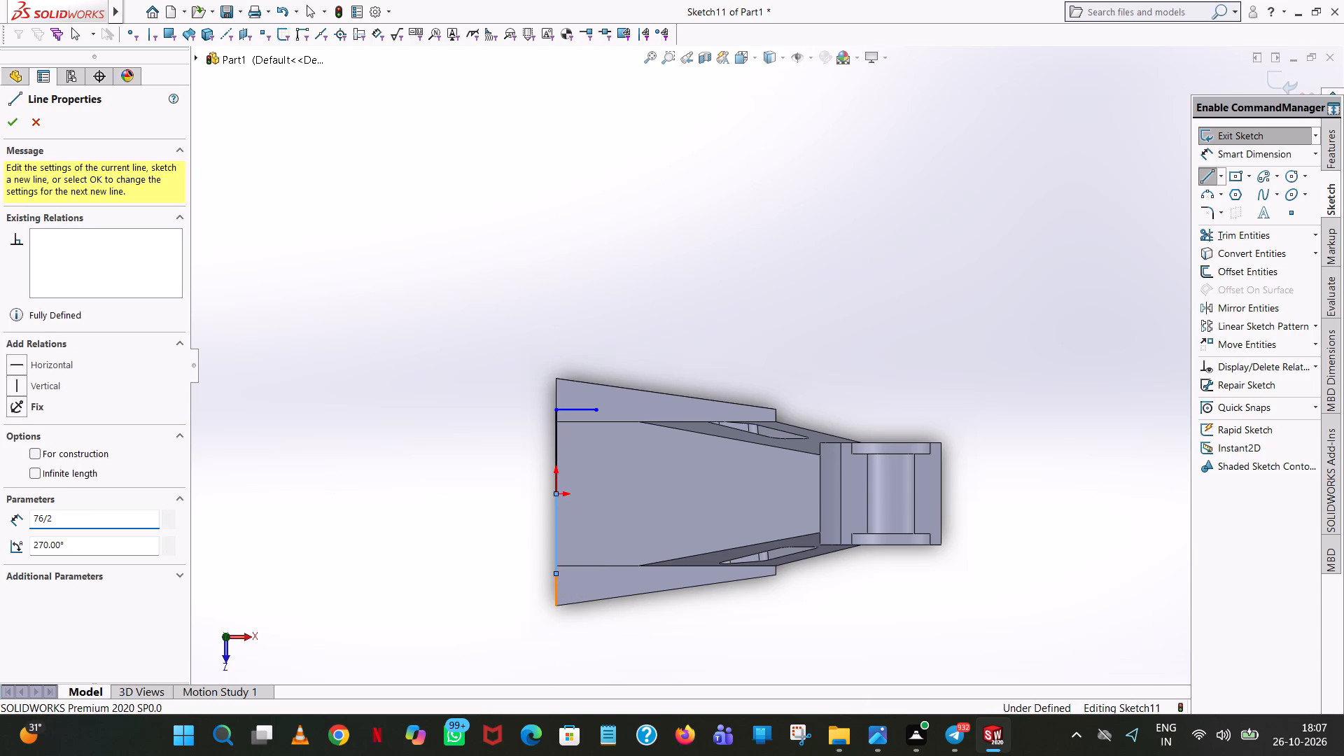
key(Return)
Draw a horizontal line 18 mm long inward from the second vertical line's free end, over the other ledge.
click(603, 578)
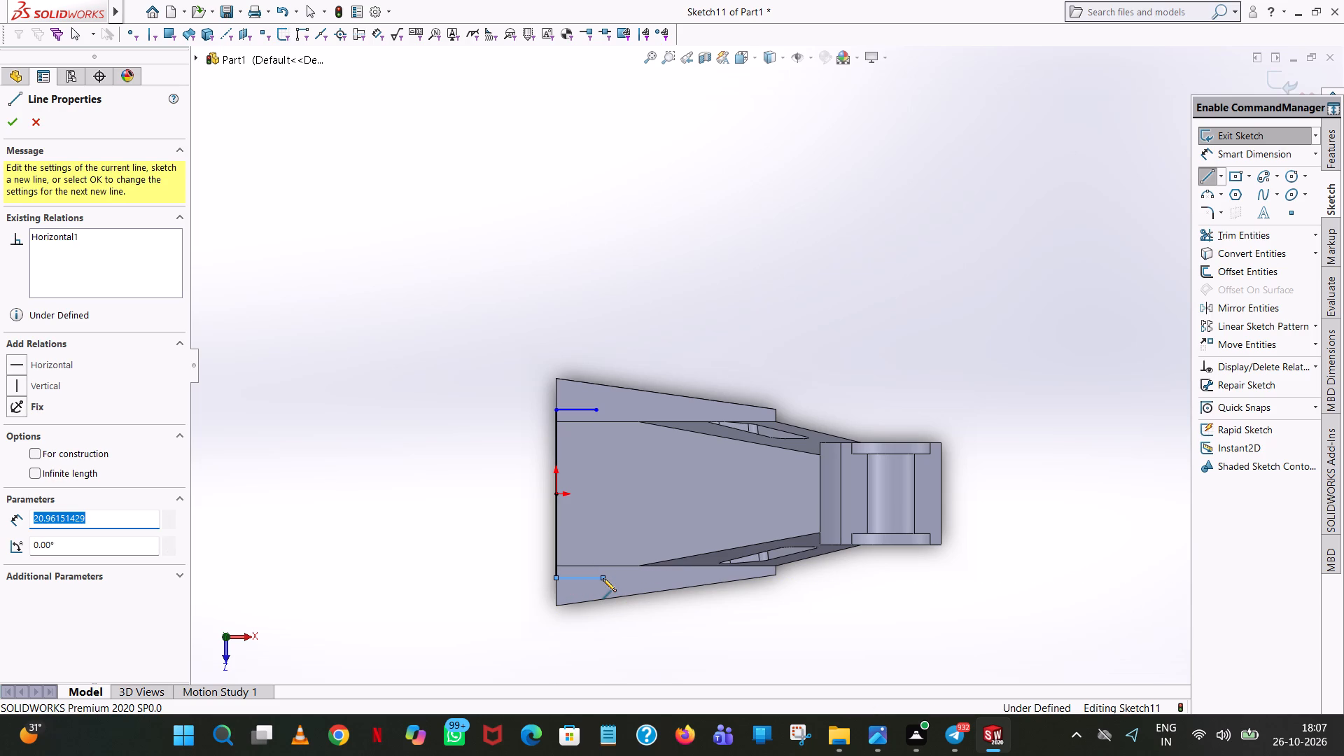
key(1)
key(8)
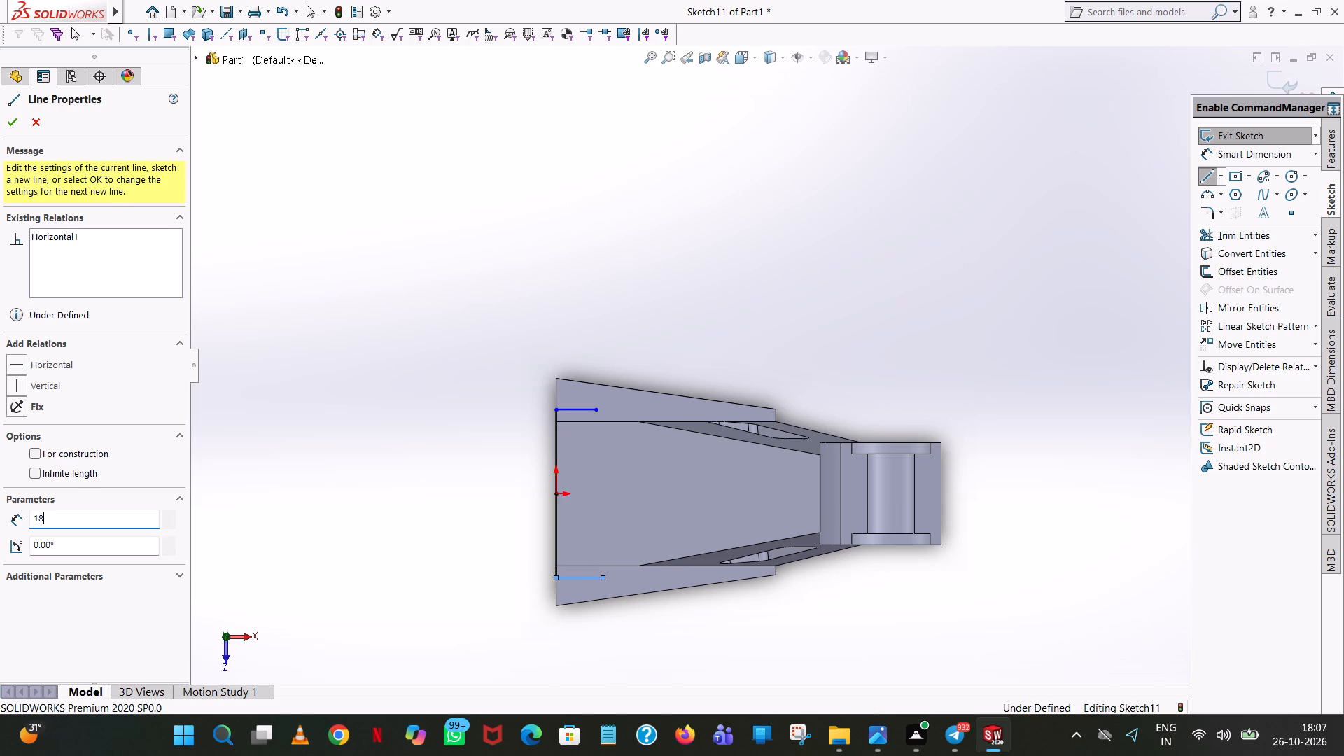
key(Return)
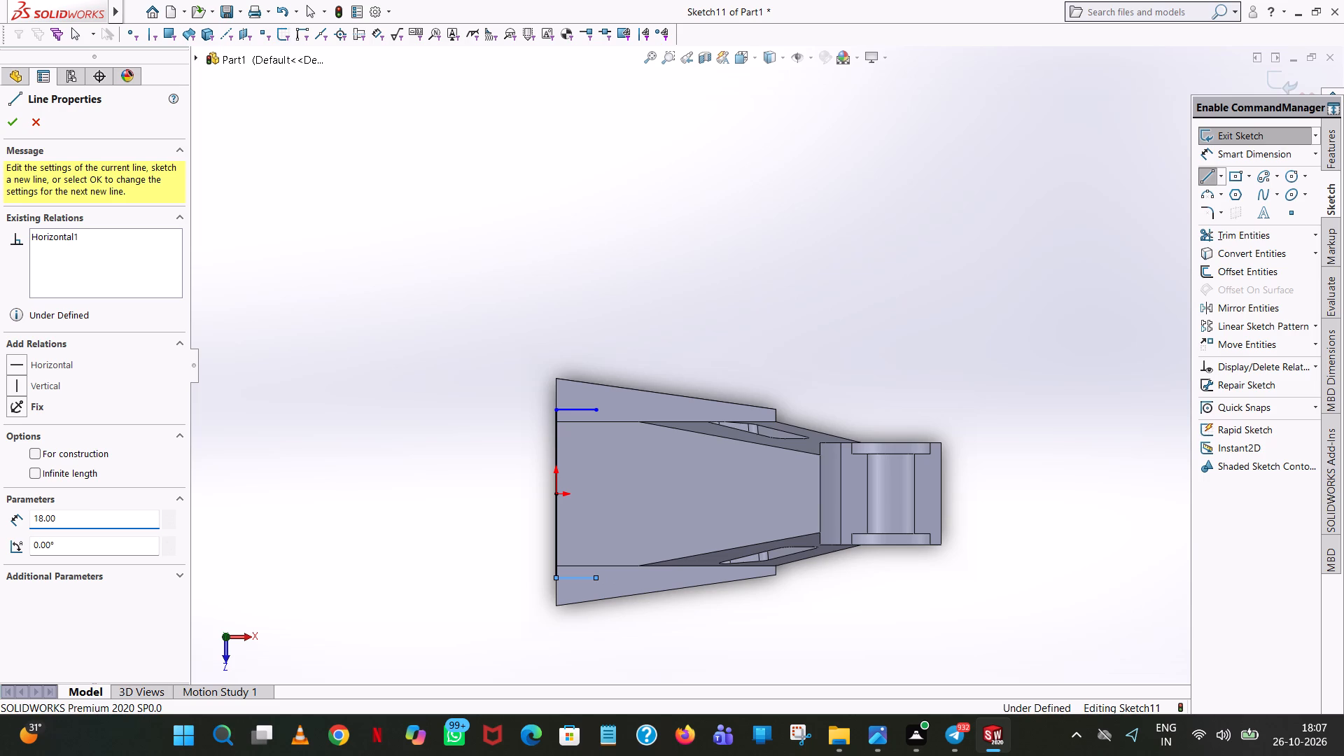
right_click(603, 578)
click(638, 584)
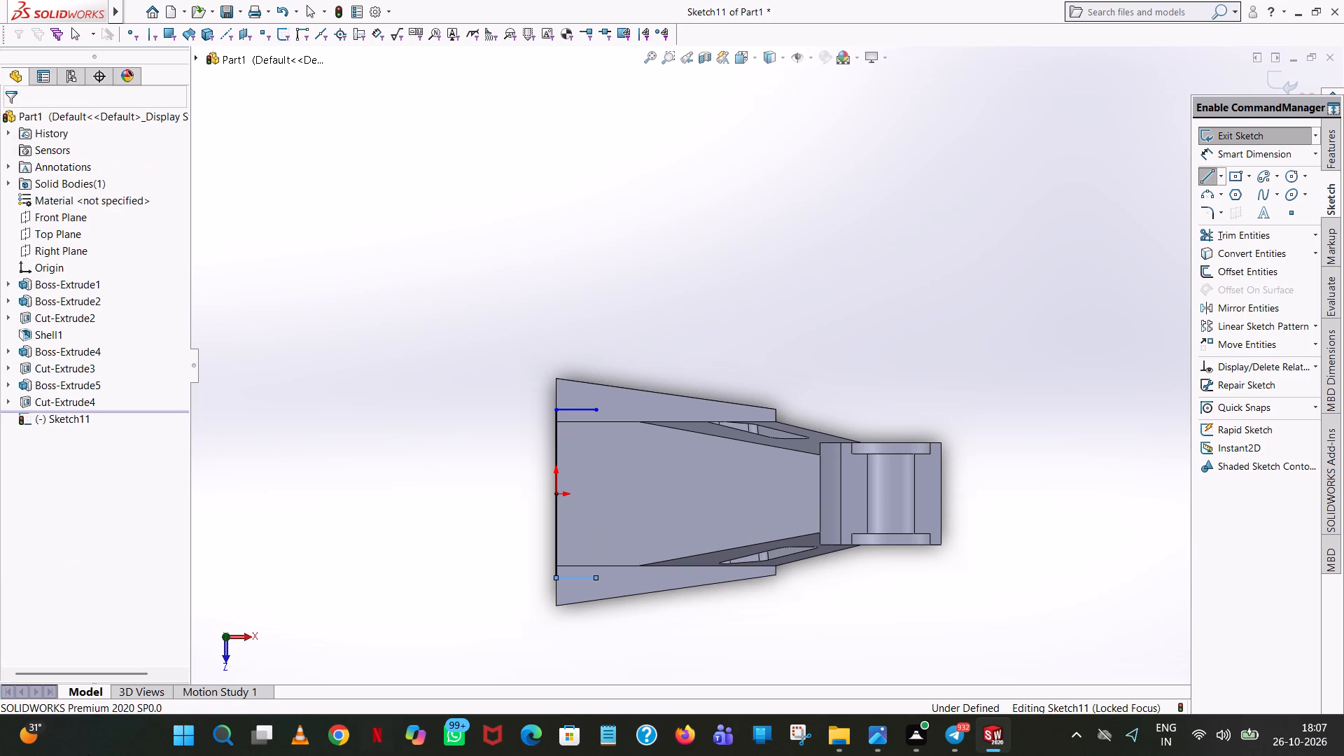
Draw a circle of radius 10 mm centred on the inner end of the new 18 mm line.
click(1296, 176)
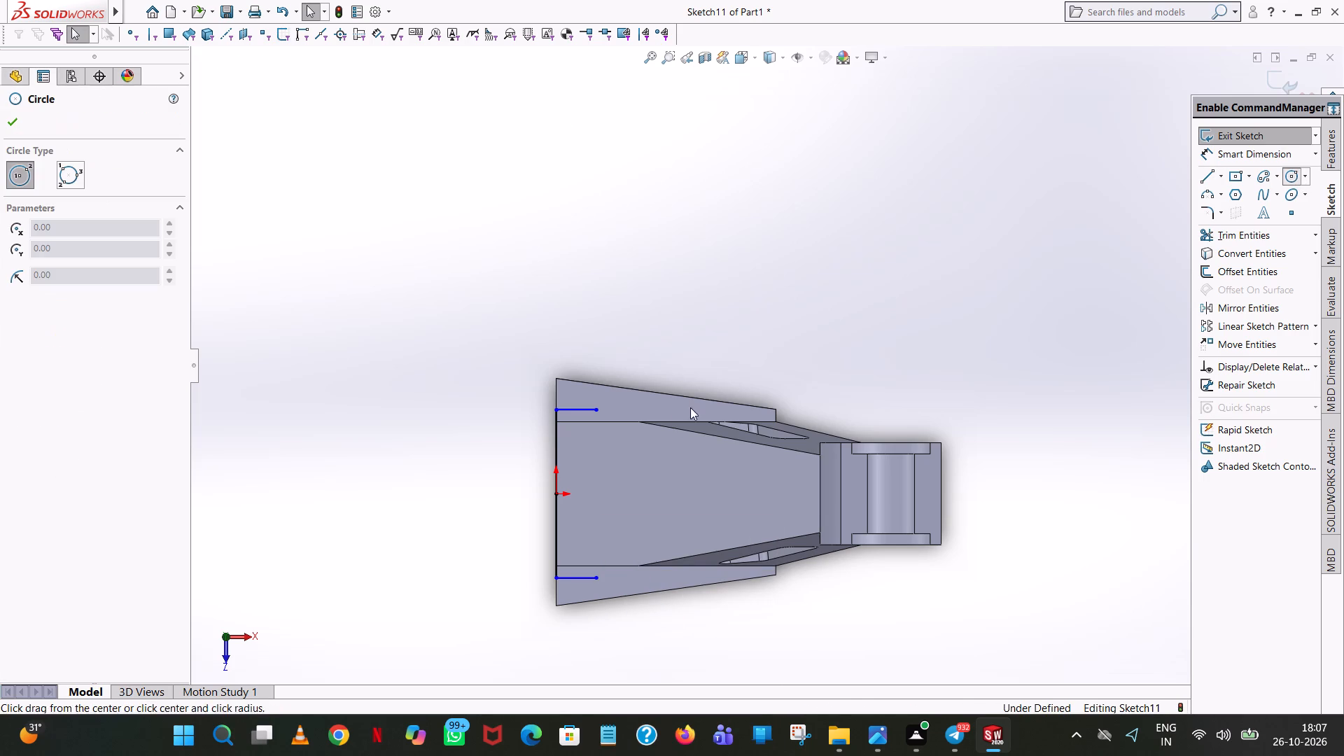
scroll(610, 556, down, 7)
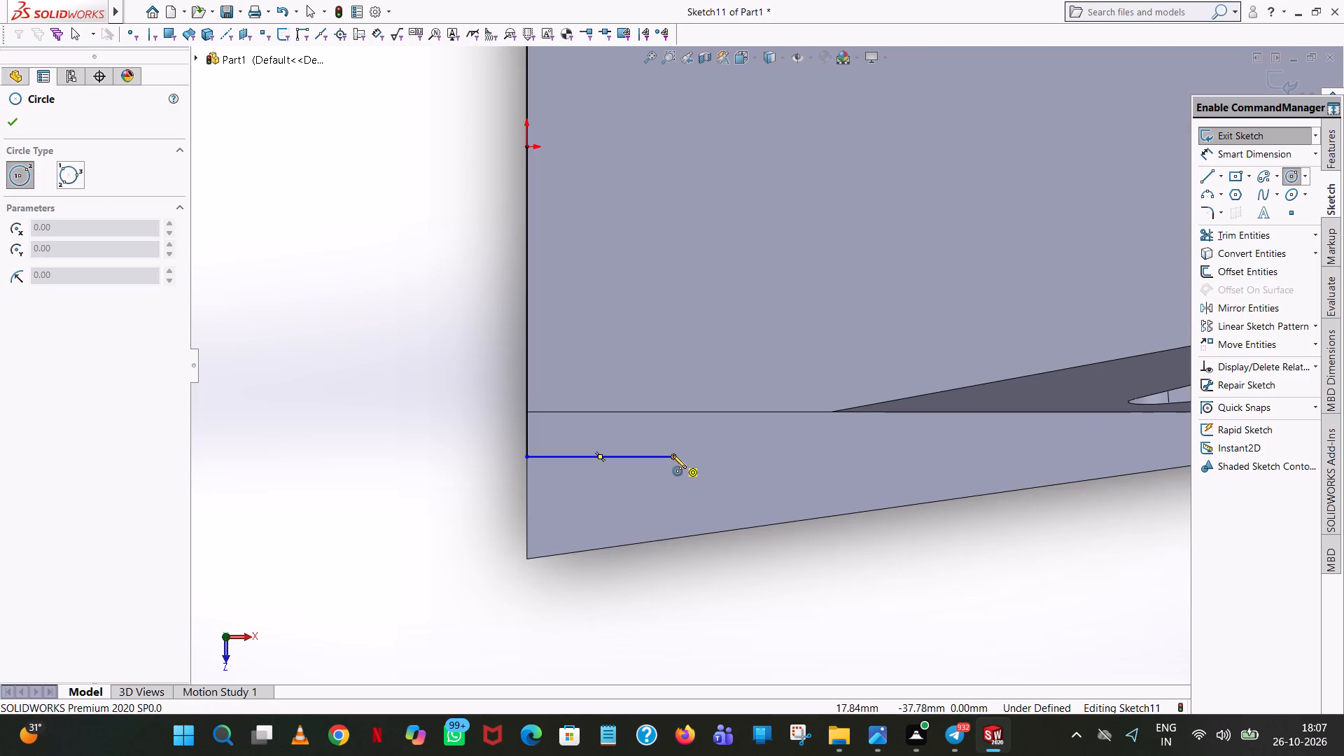
click(675, 457)
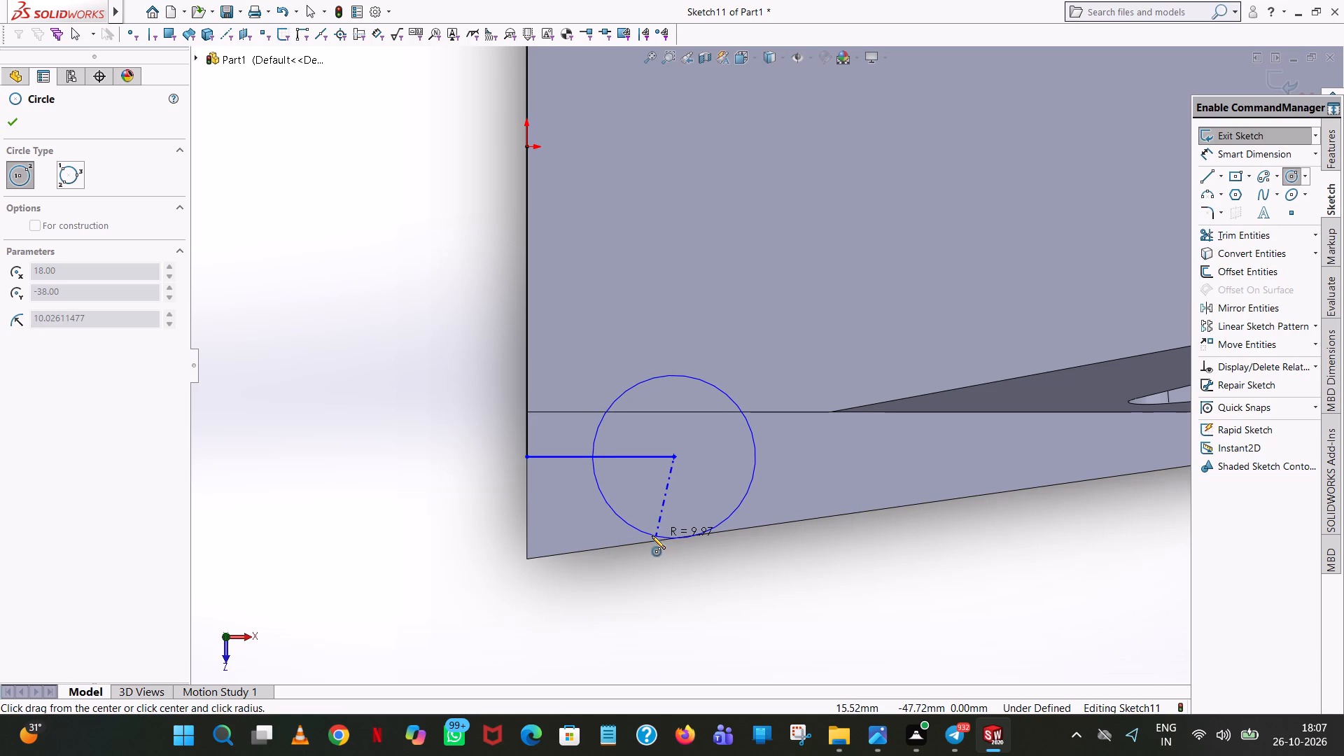
click(652, 535)
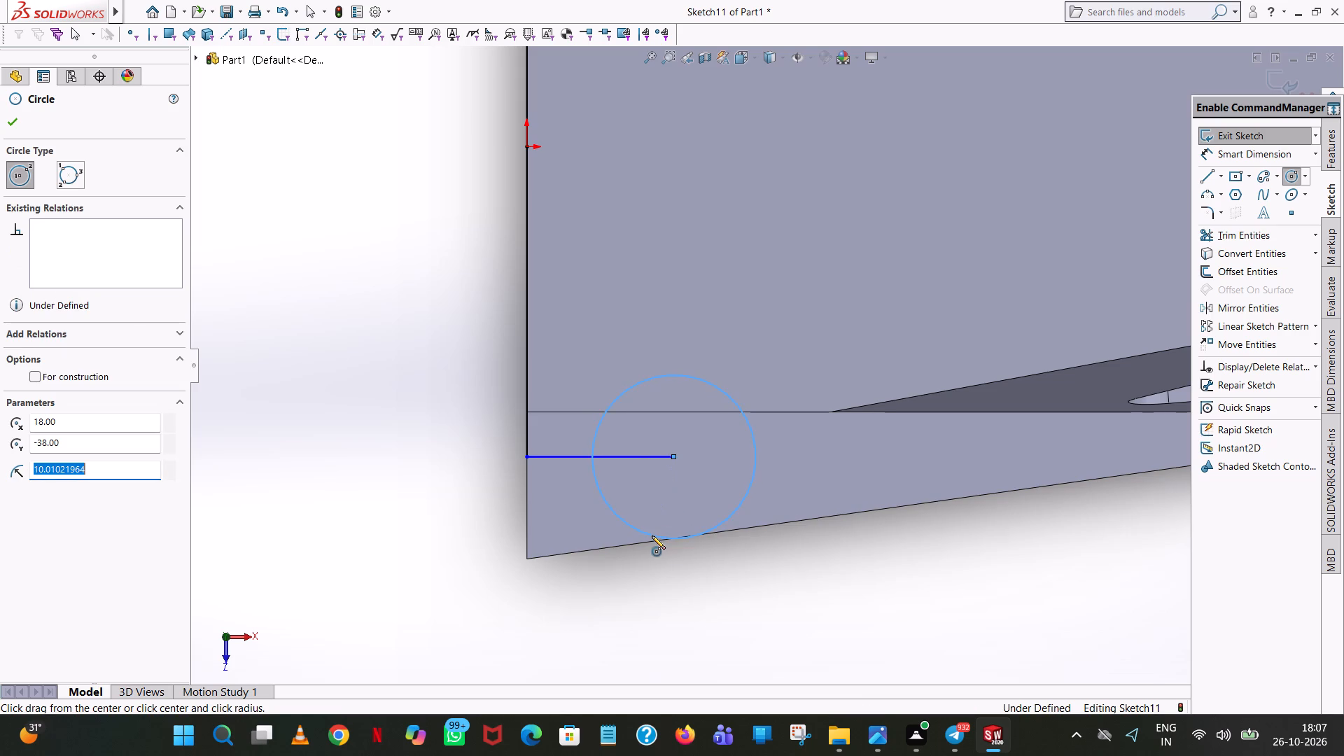
scroll(652, 535, down, 6)
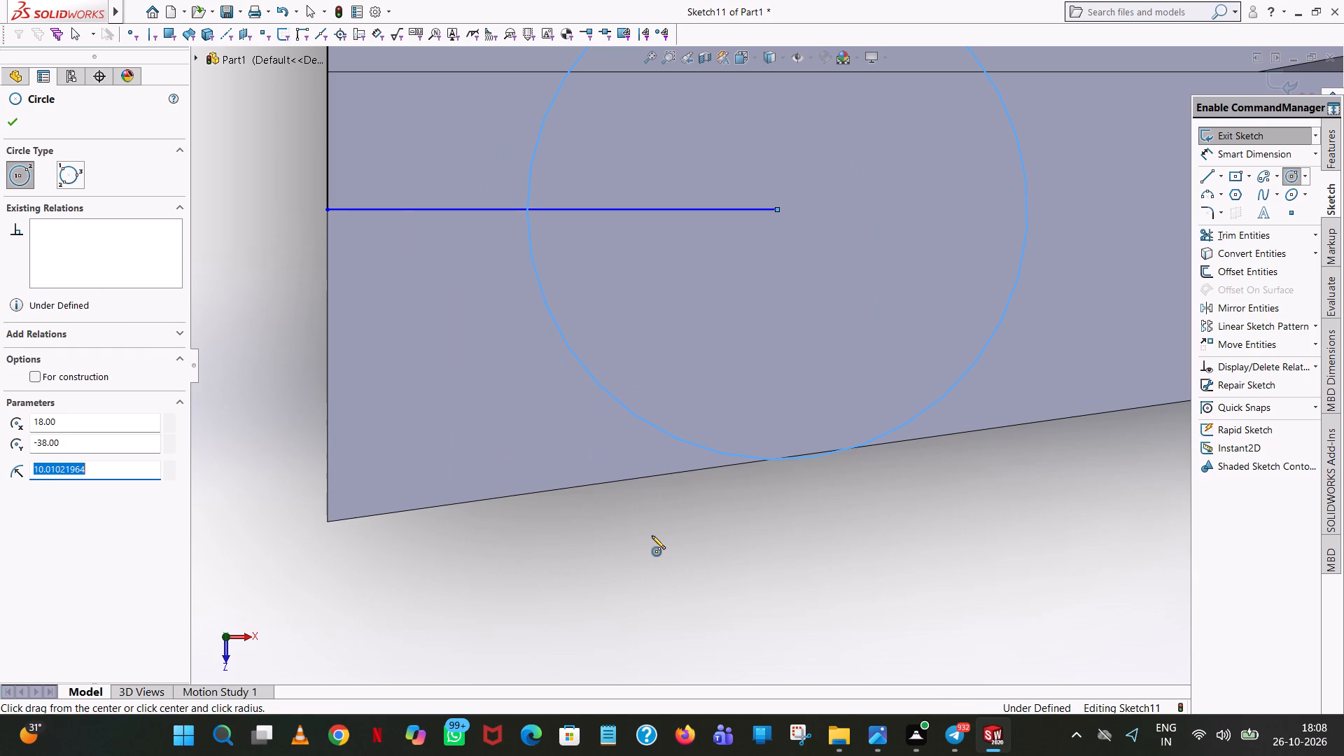
scroll(652, 535, up, 5)
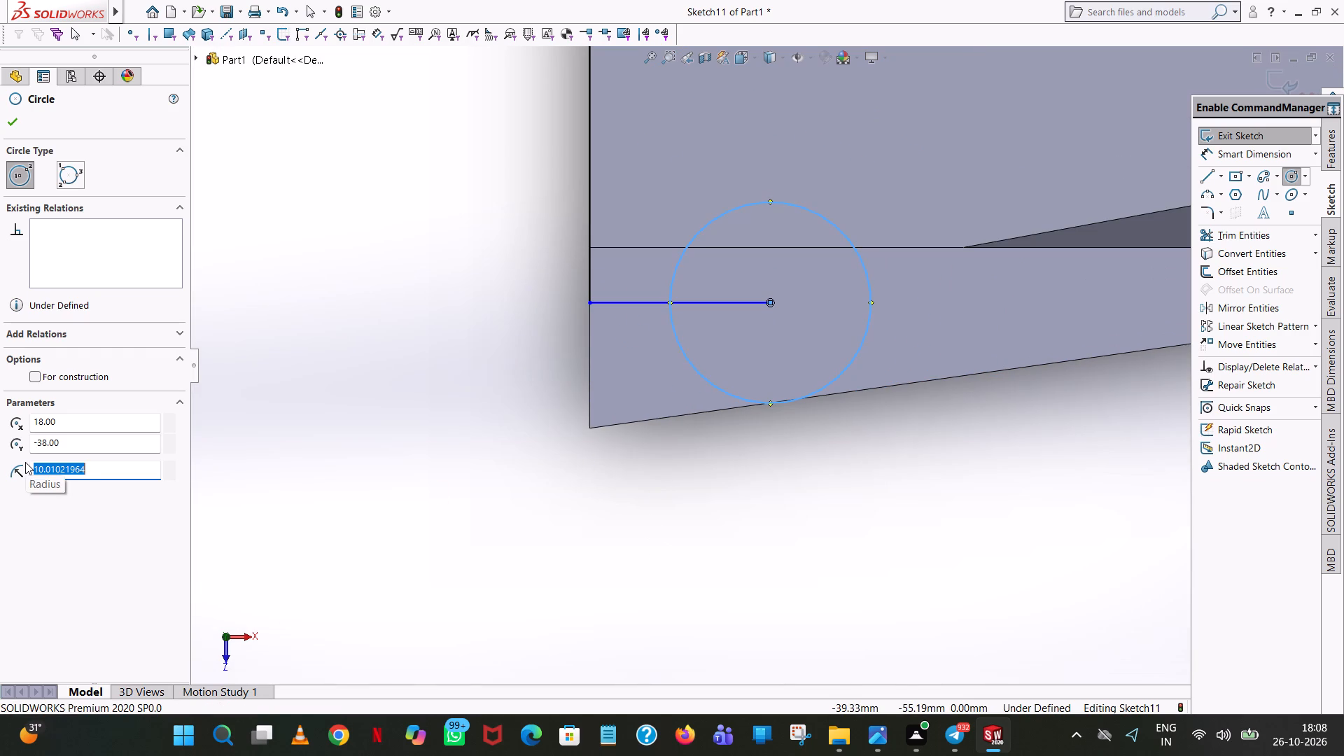
text(10)
key(Return)
click(8, 125)
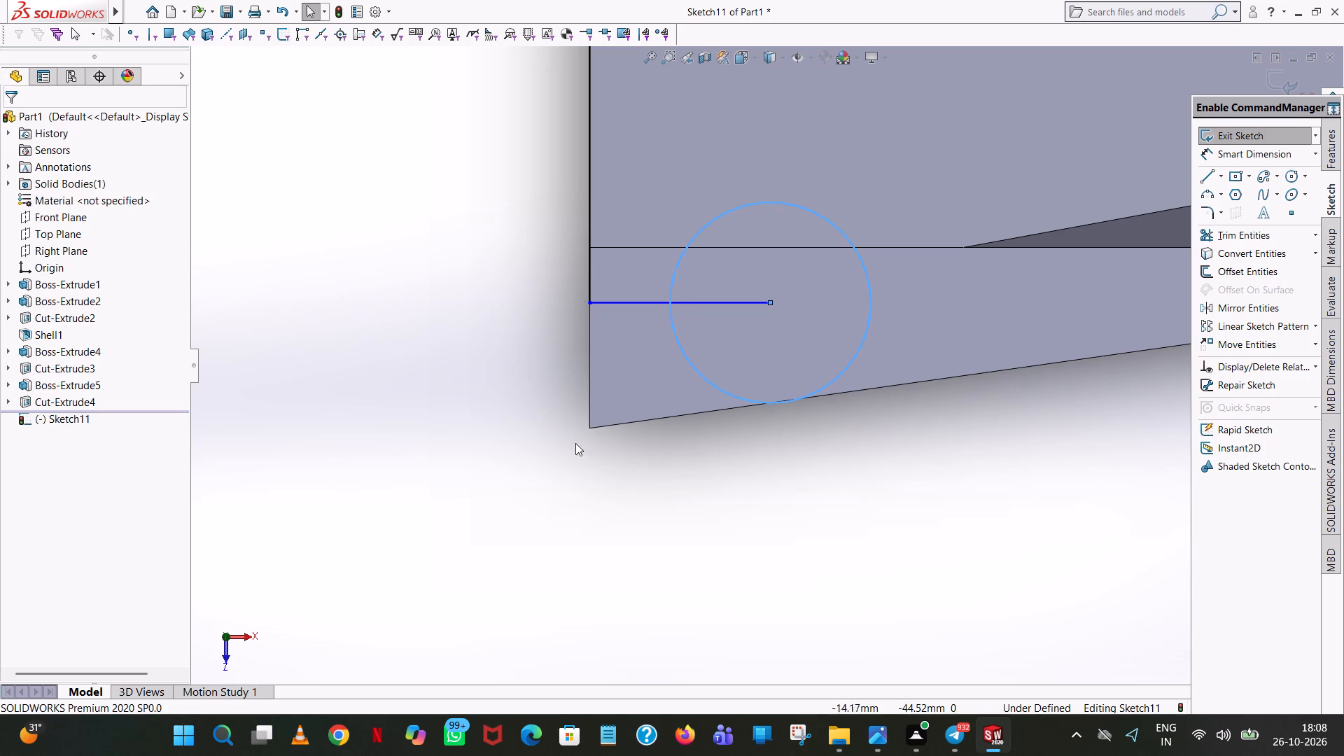
Examine closely where the circle meets the base's slanted outer edge.
scroll(811, 413, down, 7)
scroll(680, 291, down, 7)
scroll(766, 500, down, 2)
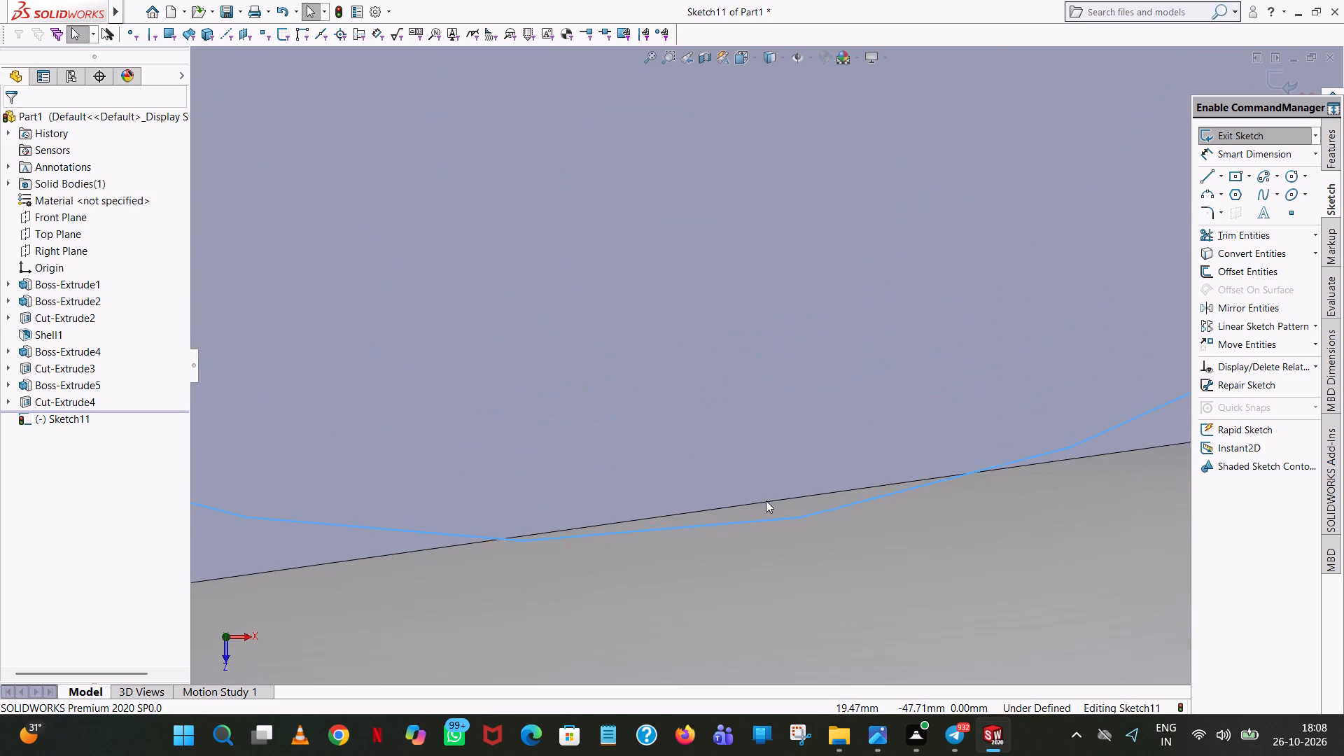
scroll(766, 500, down, 7)
scroll(772, 497, up, 20)
scroll(772, 497, up, 4)
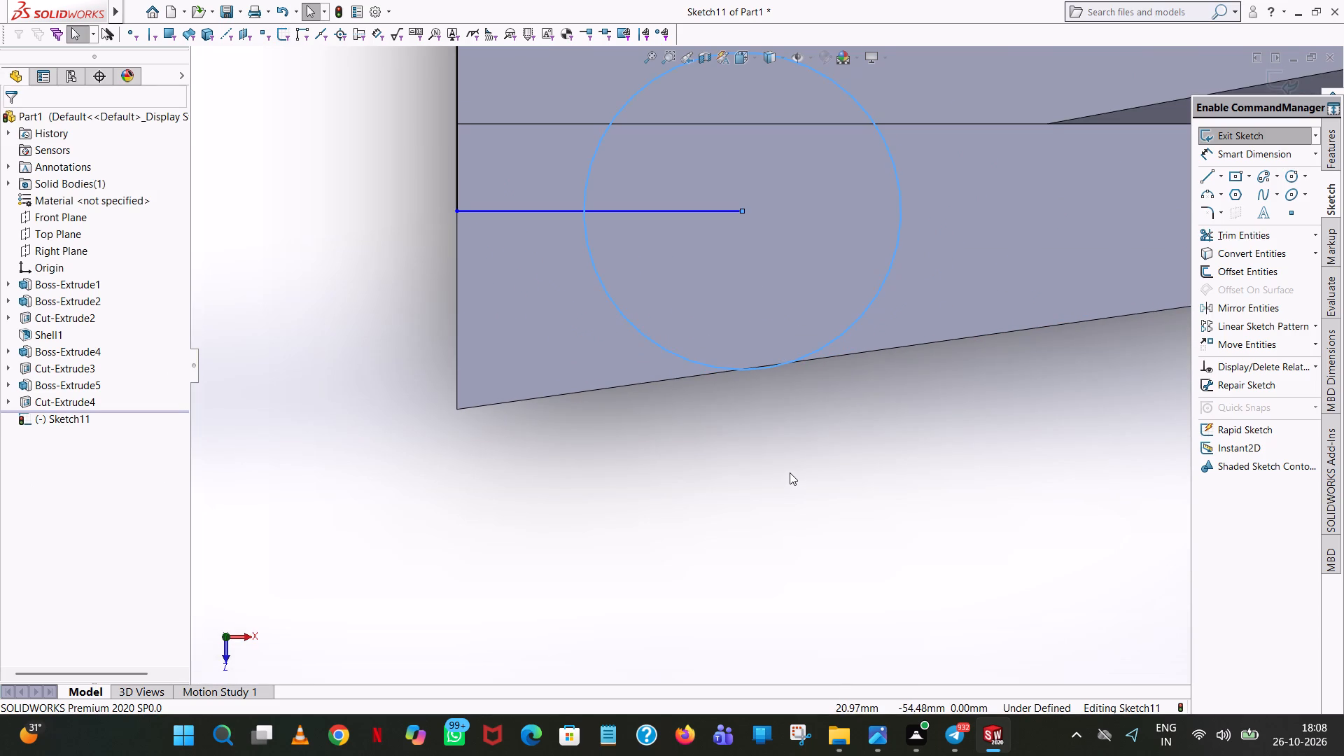
scroll(802, 370, up, 8)
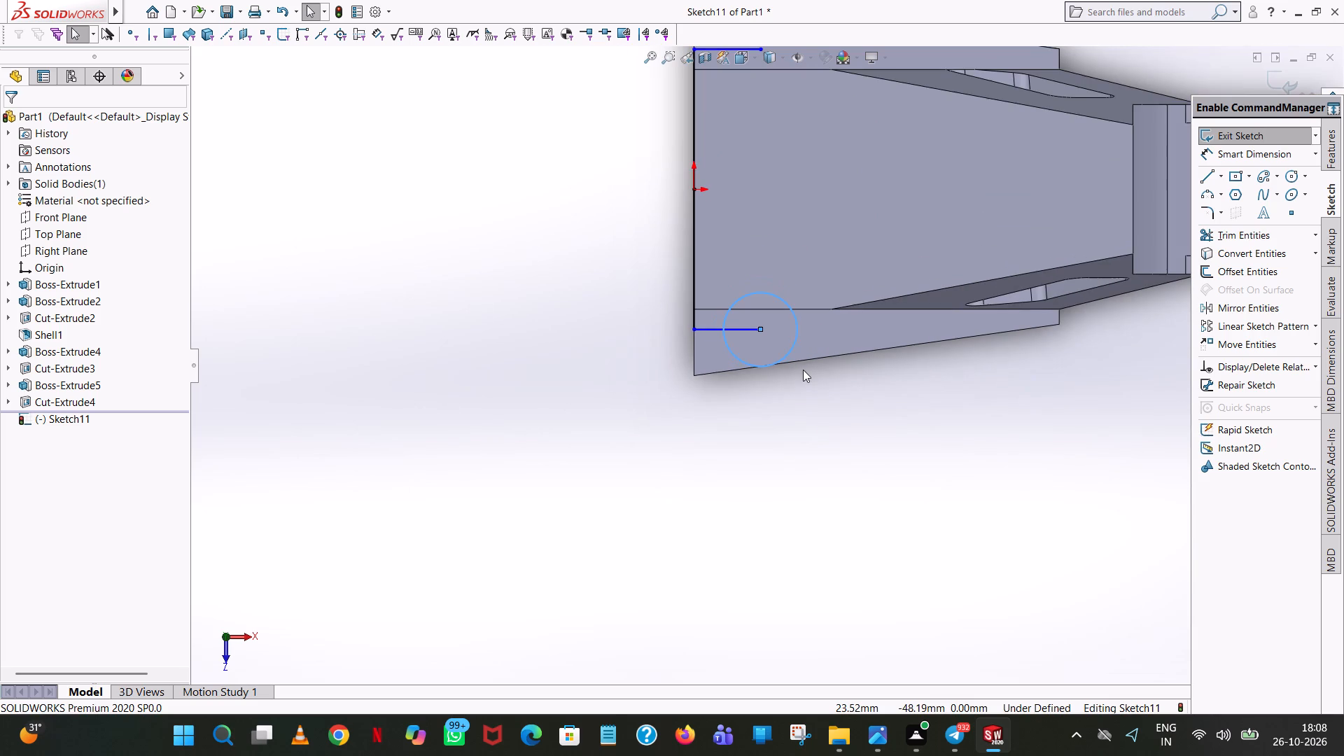
scroll(794, 314, down, 2)
scroll(760, 320, up, 2)
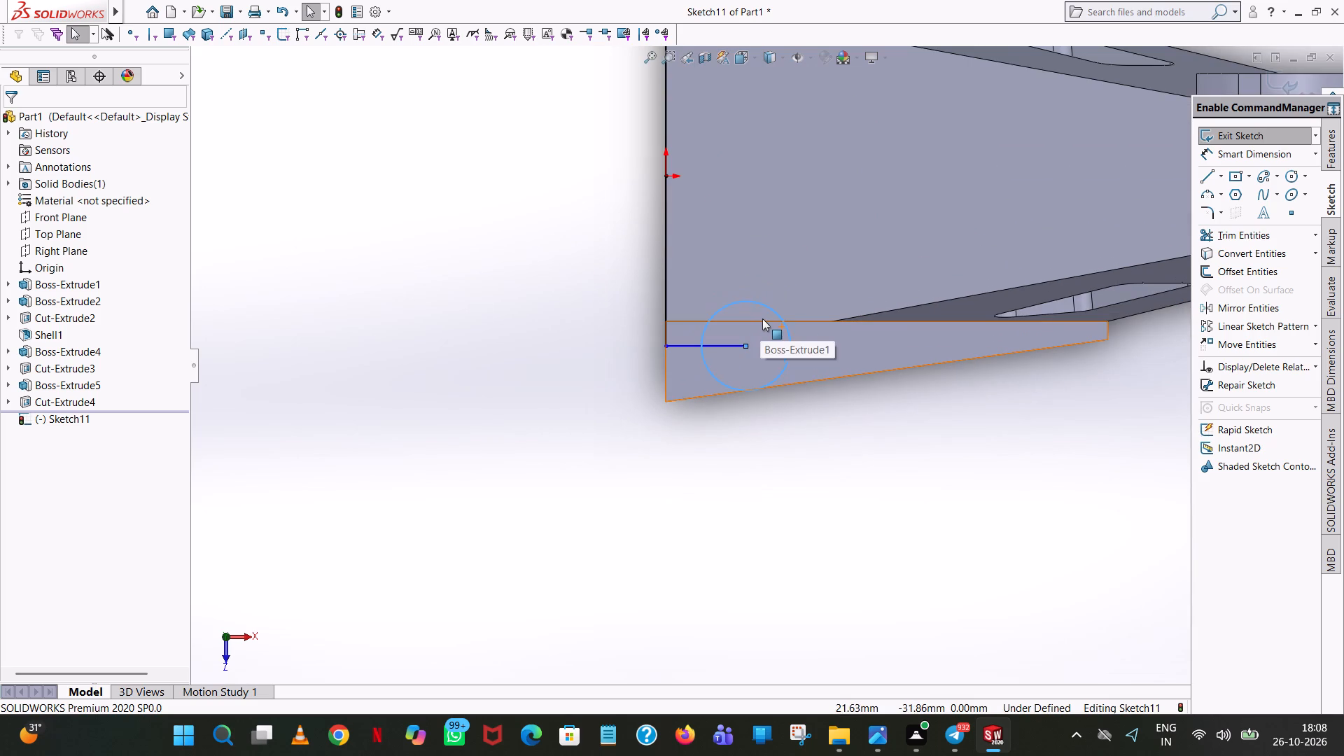
Draw a 100 mm line along the base's slanted outer edge beside the circle, from the wide-end corner to the narrow-end corner.
click(1205, 174)
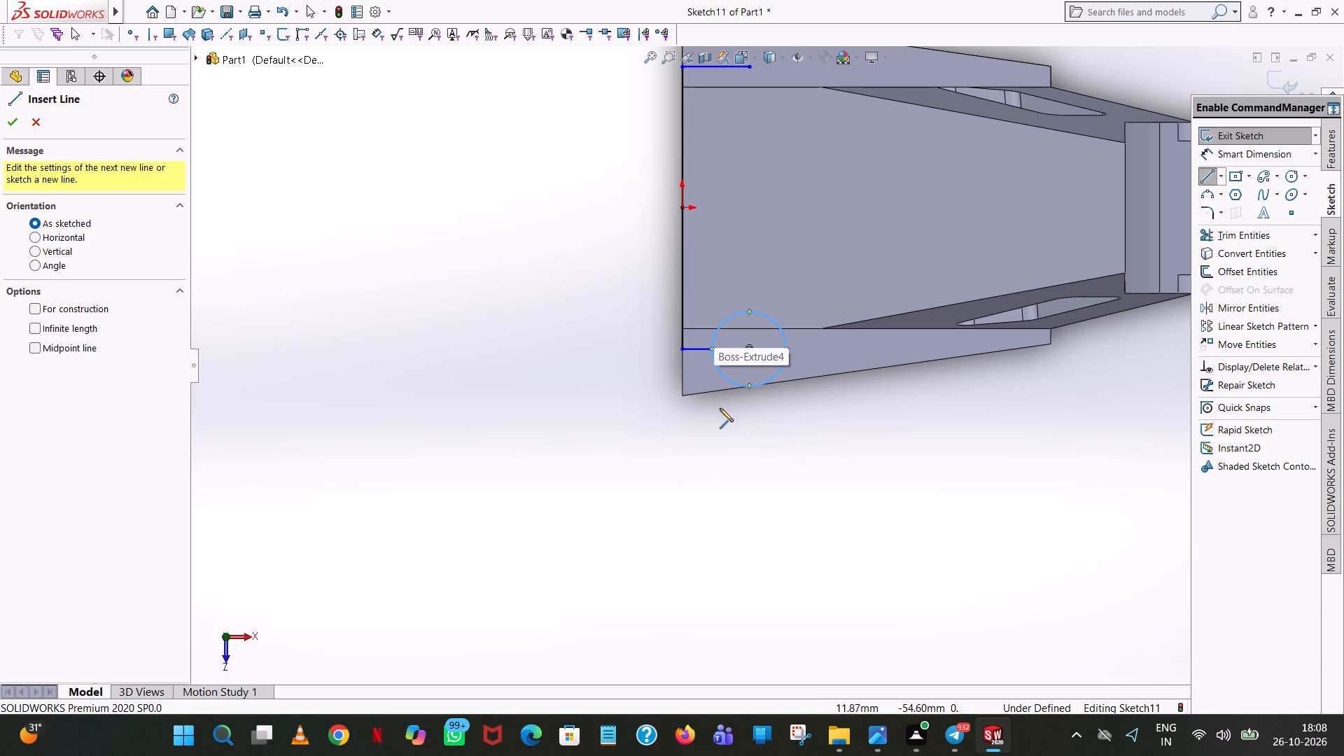
click(682, 398)
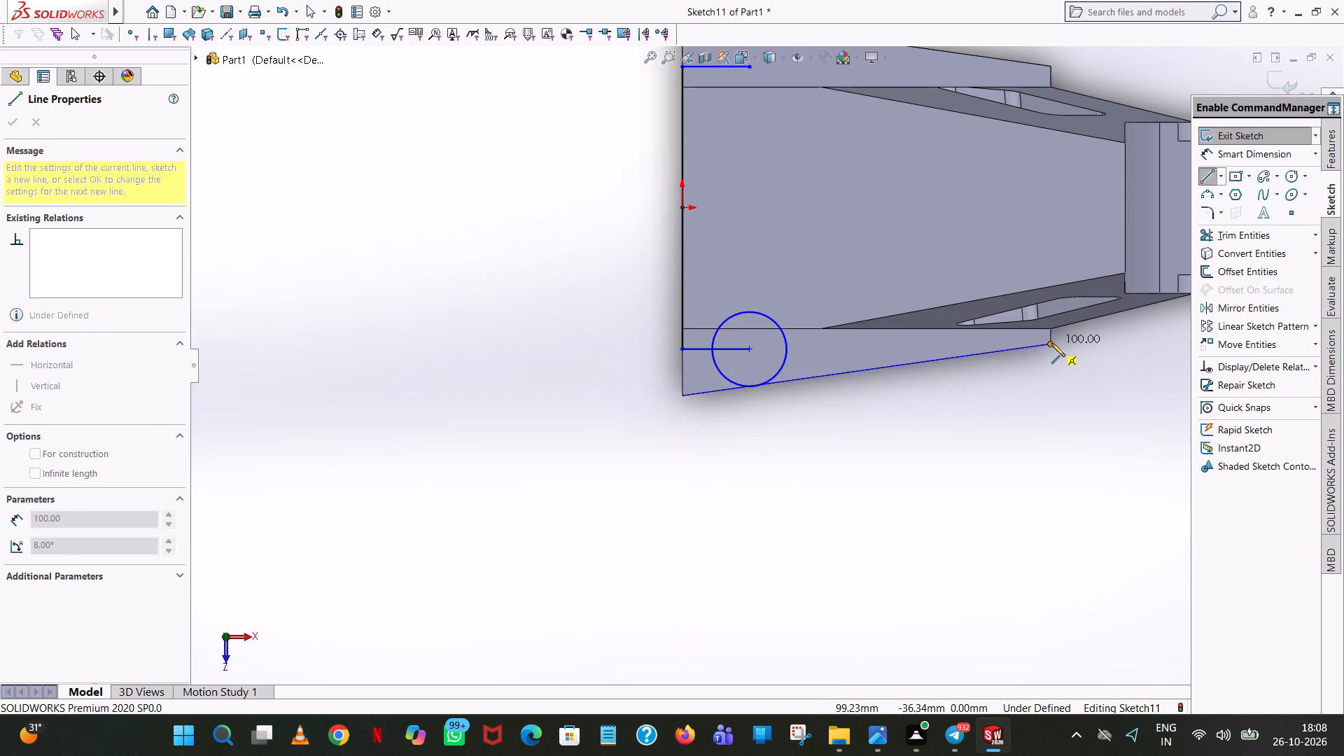
click(1051, 343)
right_click(1051, 343)
click(1086, 356)
Draw a horizontal line along the ledge's inner edge, starting at the base's wide end and running past the circle.
scroll(830, 456, down, 4)
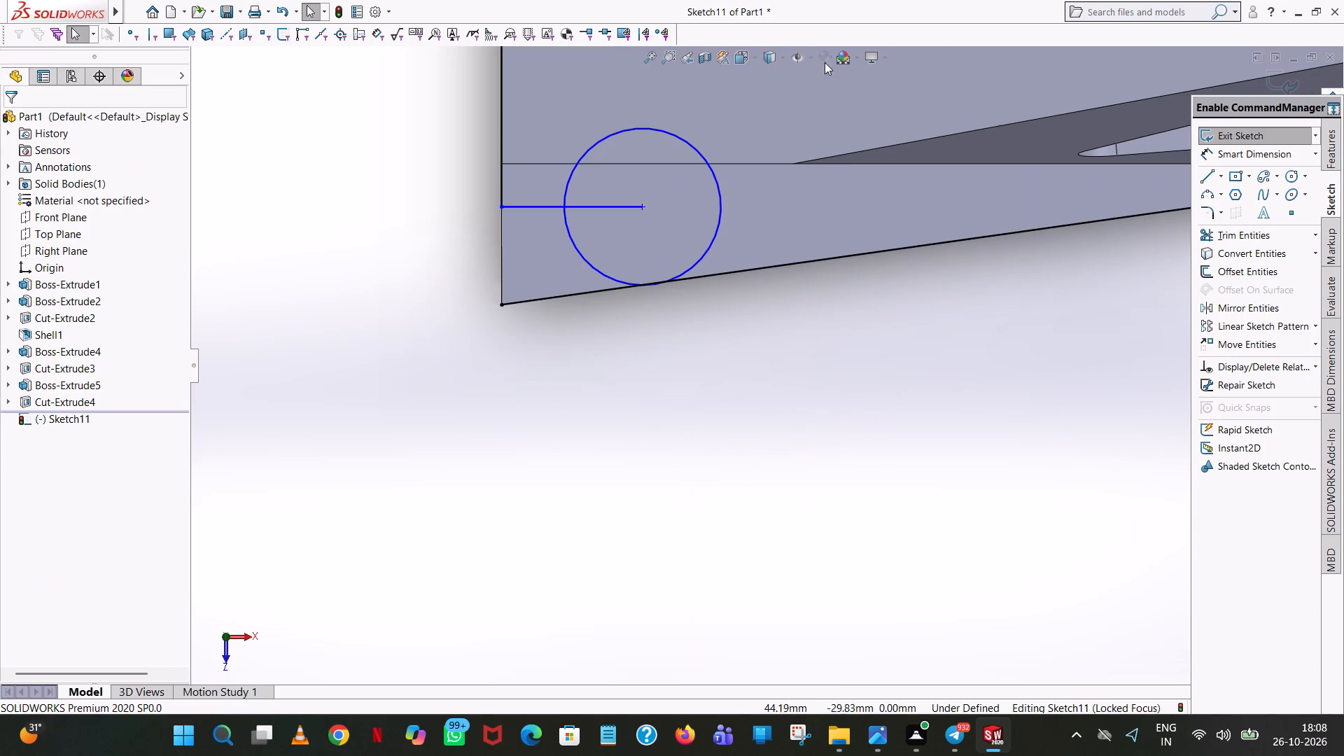
click(1212, 178)
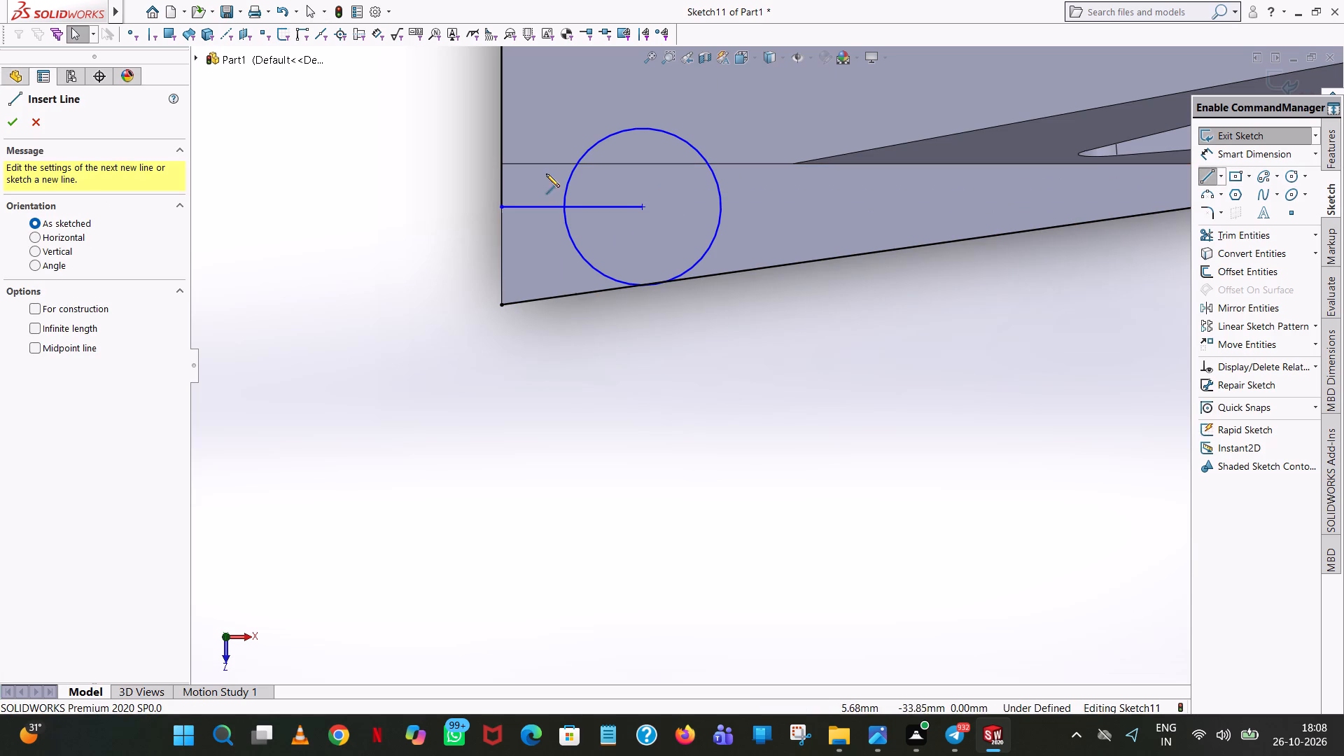
click(503, 163)
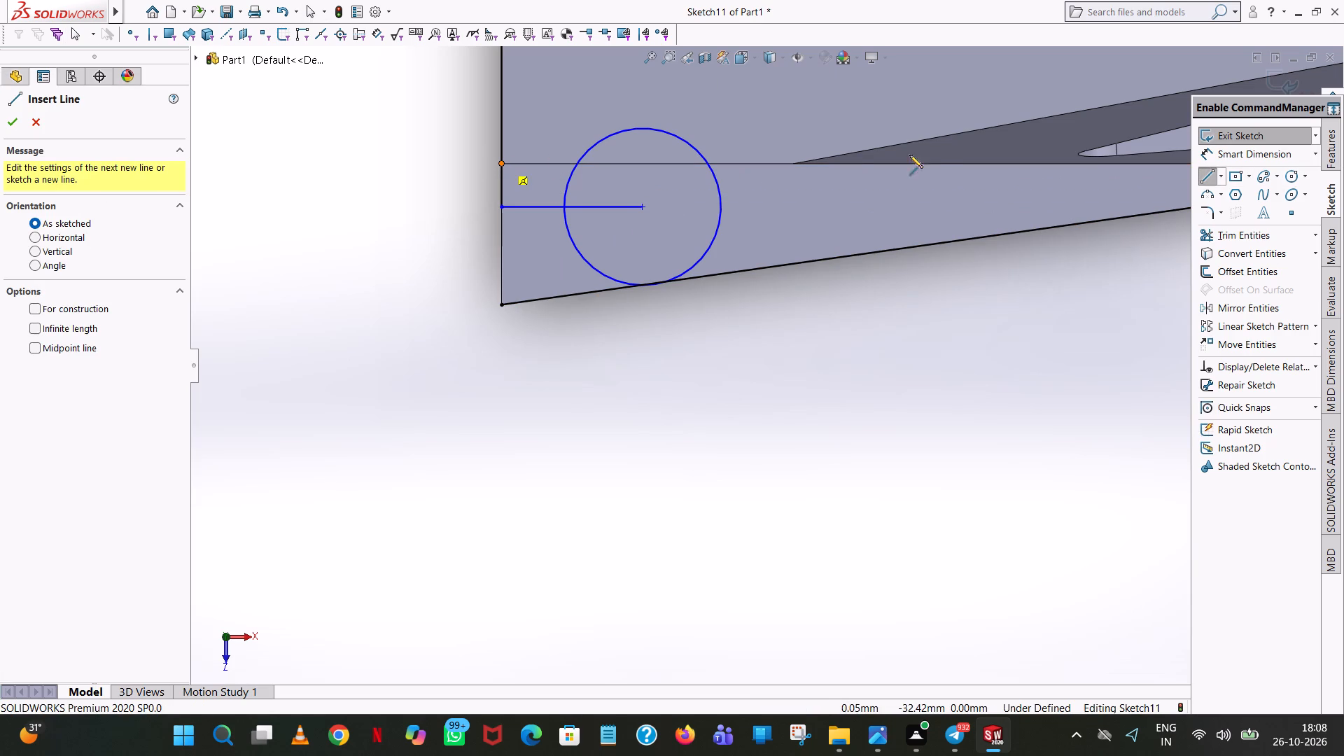
click(1064, 164)
right_click(1064, 164)
click(1102, 171)
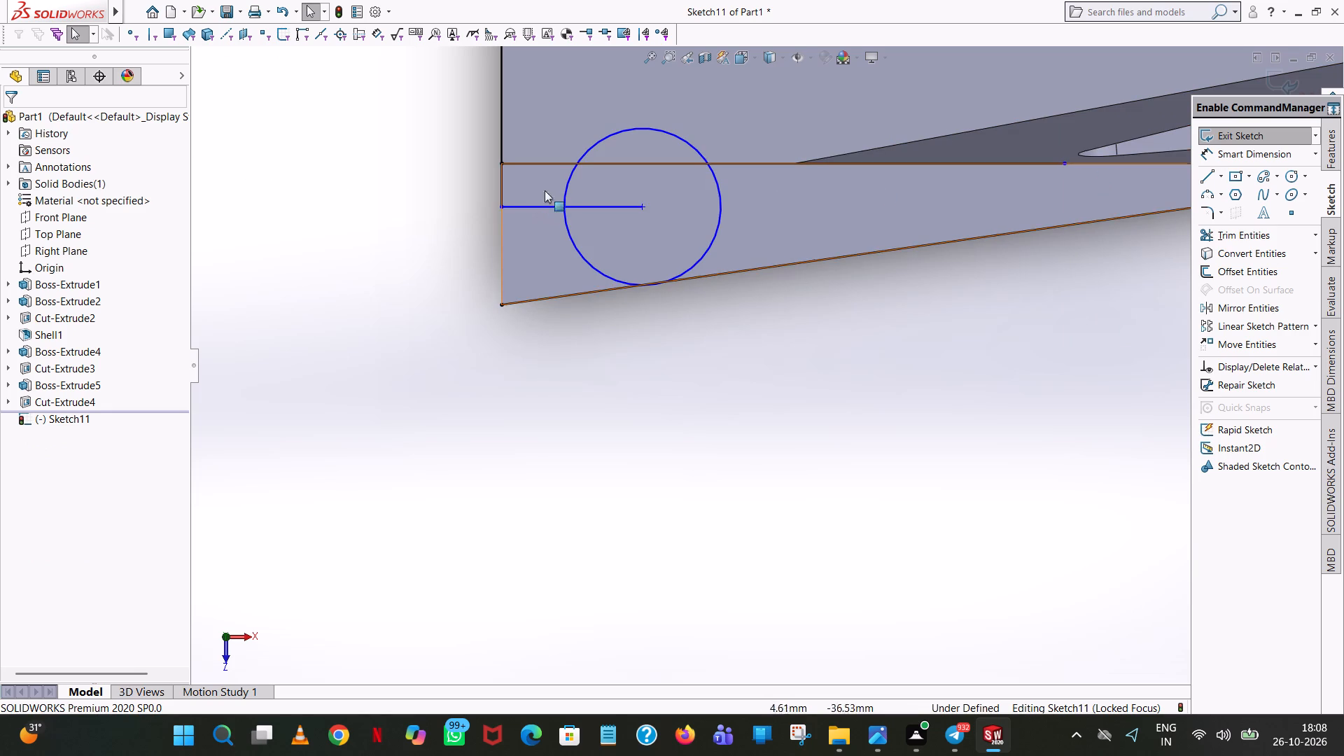
Add a tangent relation between the circle and the line along the slanted outer edge.
scroll(685, 286, down, 9)
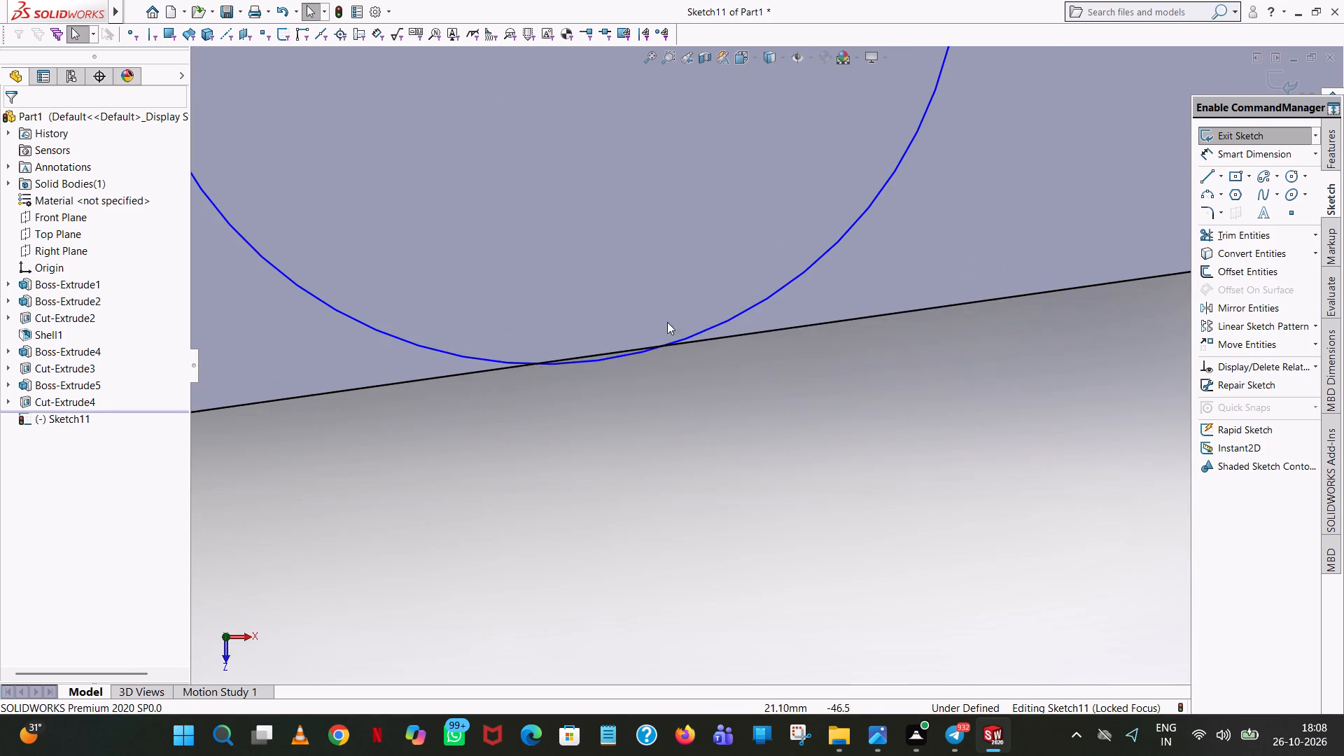
ctrl+click(615, 360)
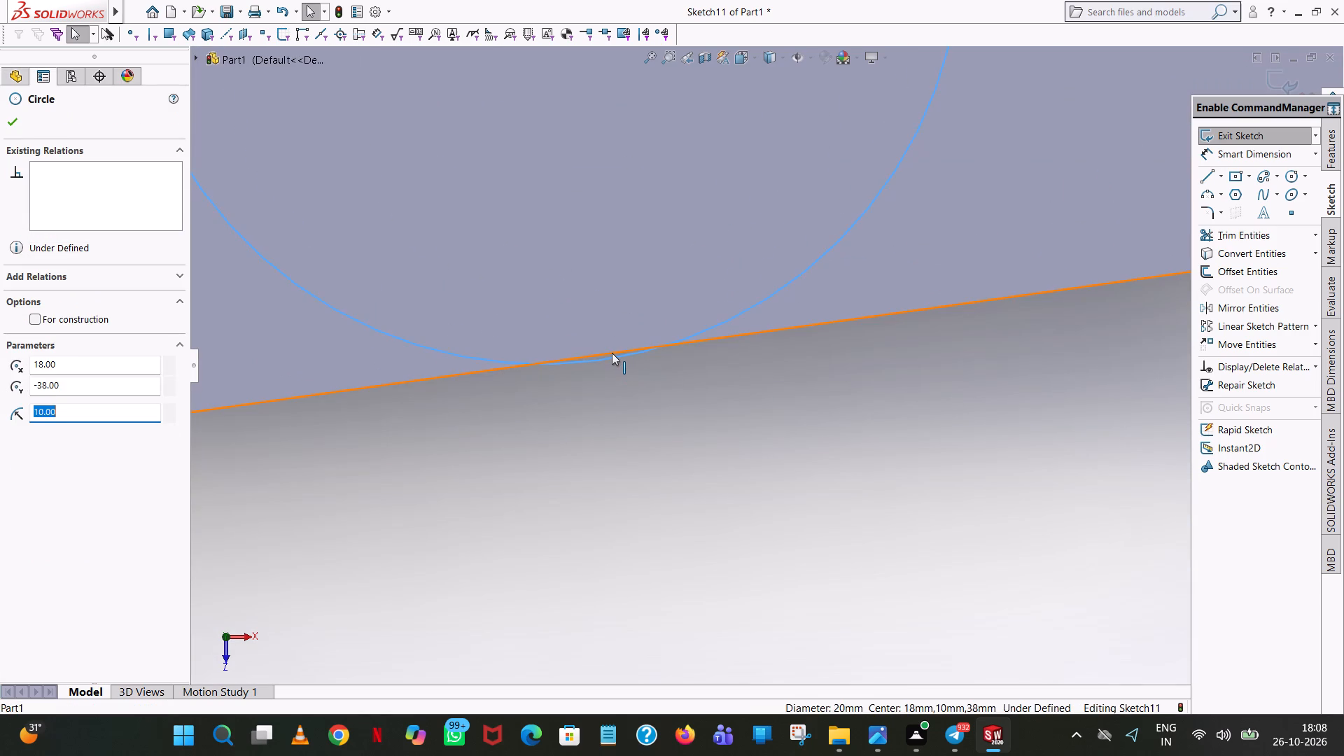
ctrl+click(612, 353)
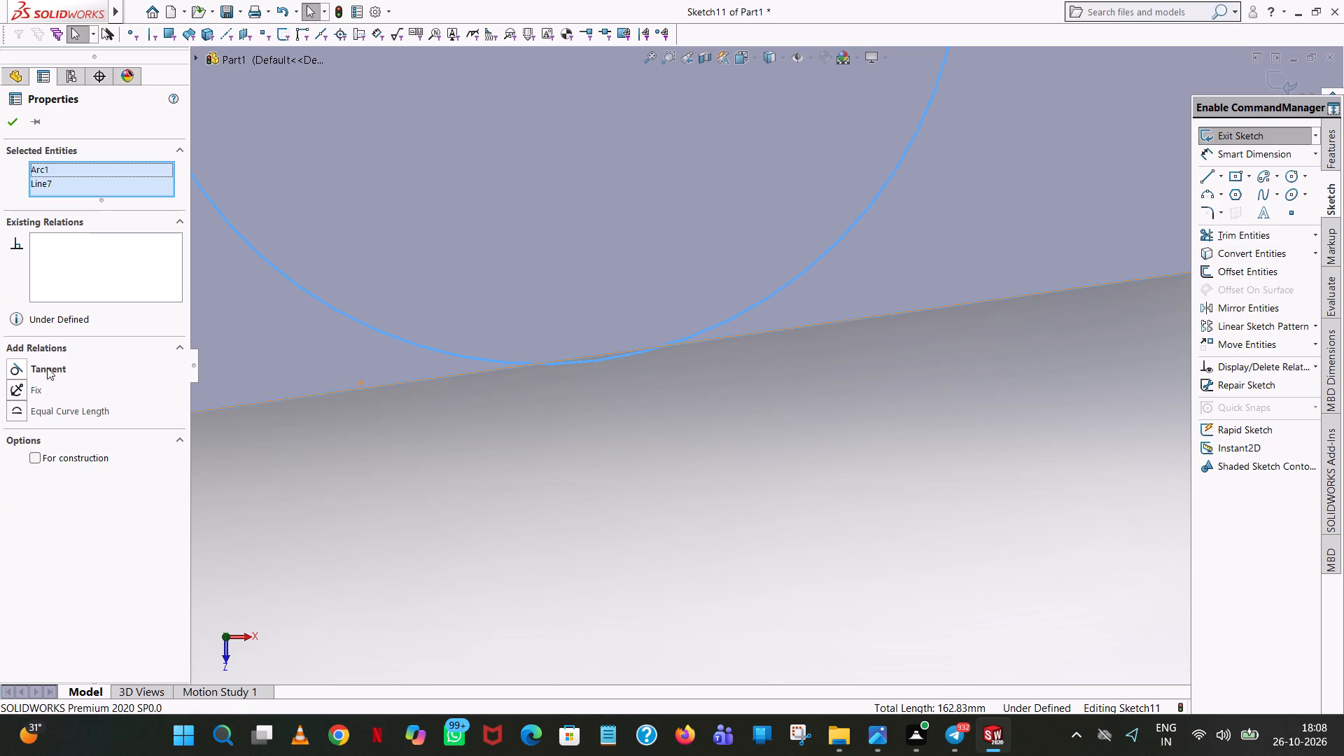
click(47, 367)
click(10, 125)
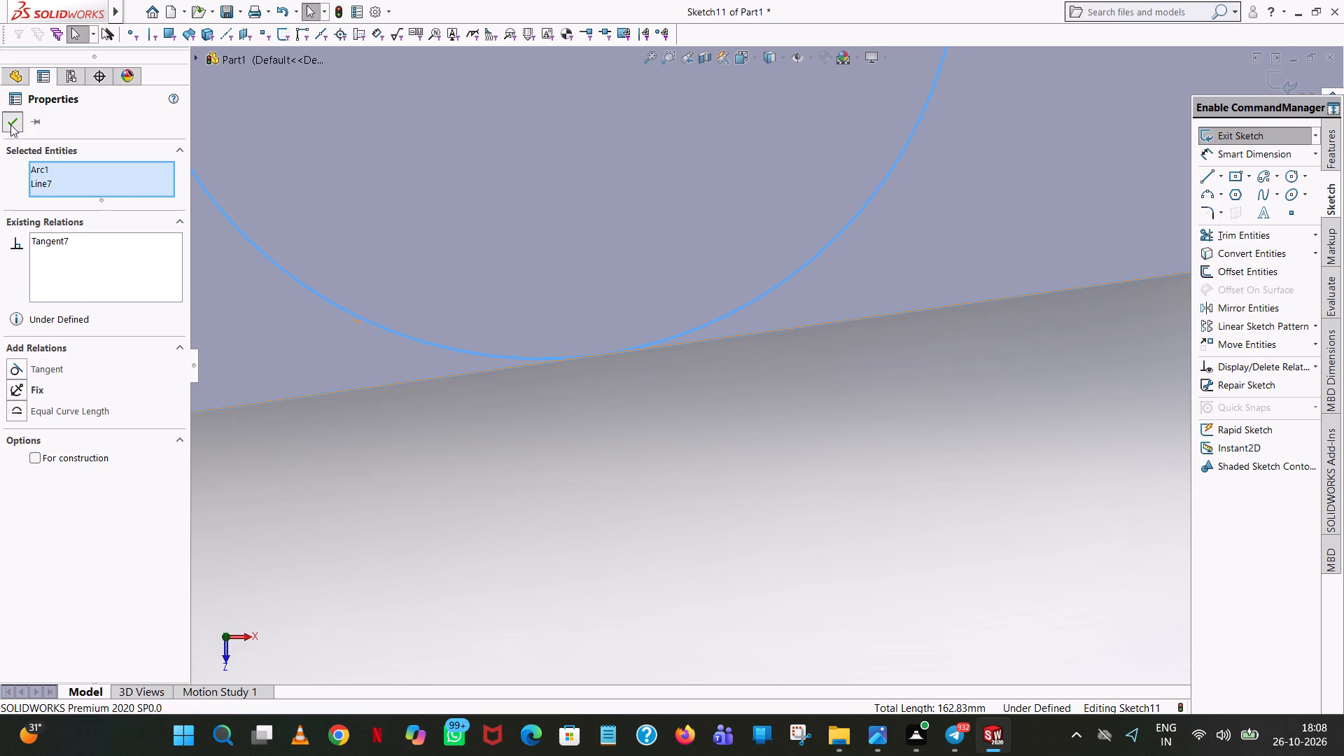
Draw a line about 23.7 mm long tangent to the circle, from its narrow-end side across the ledge's inner edge.
scroll(748, 458, up, 7)
scroll(868, 254, up, 1)
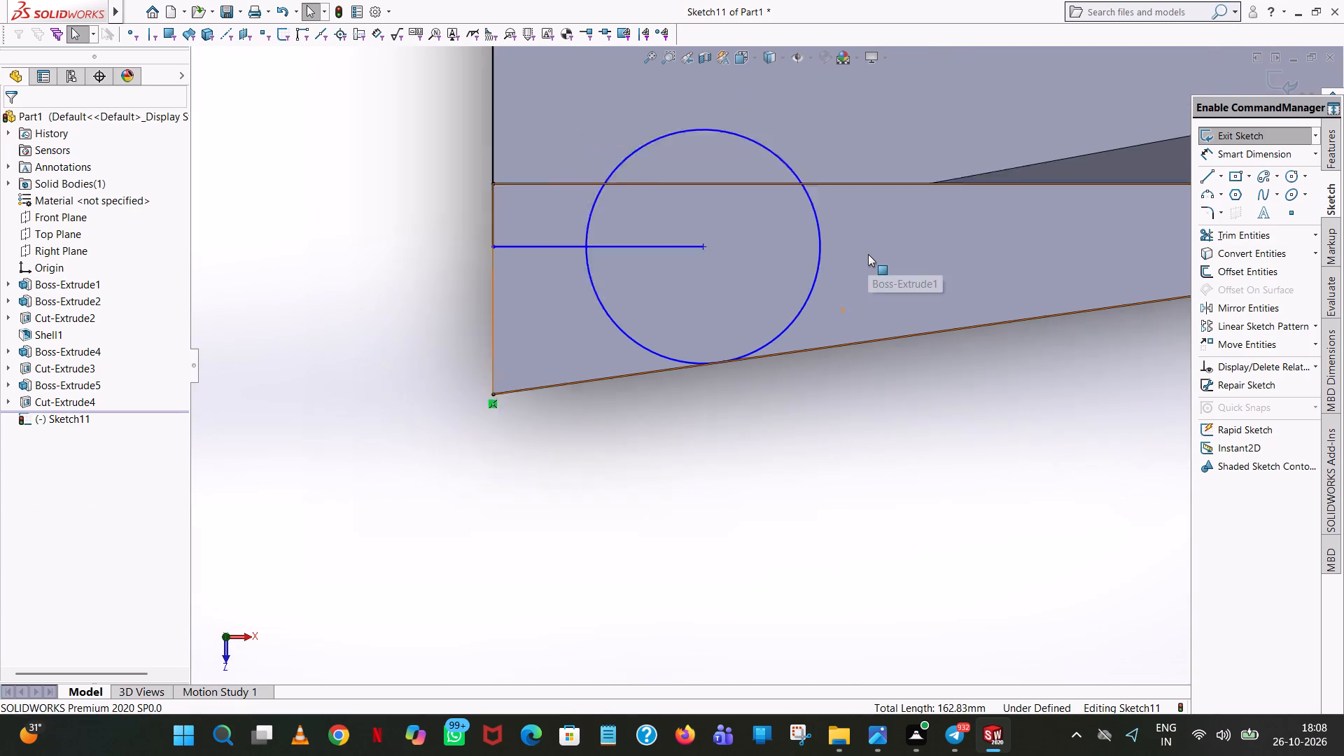
scroll(868, 254, up, 1)
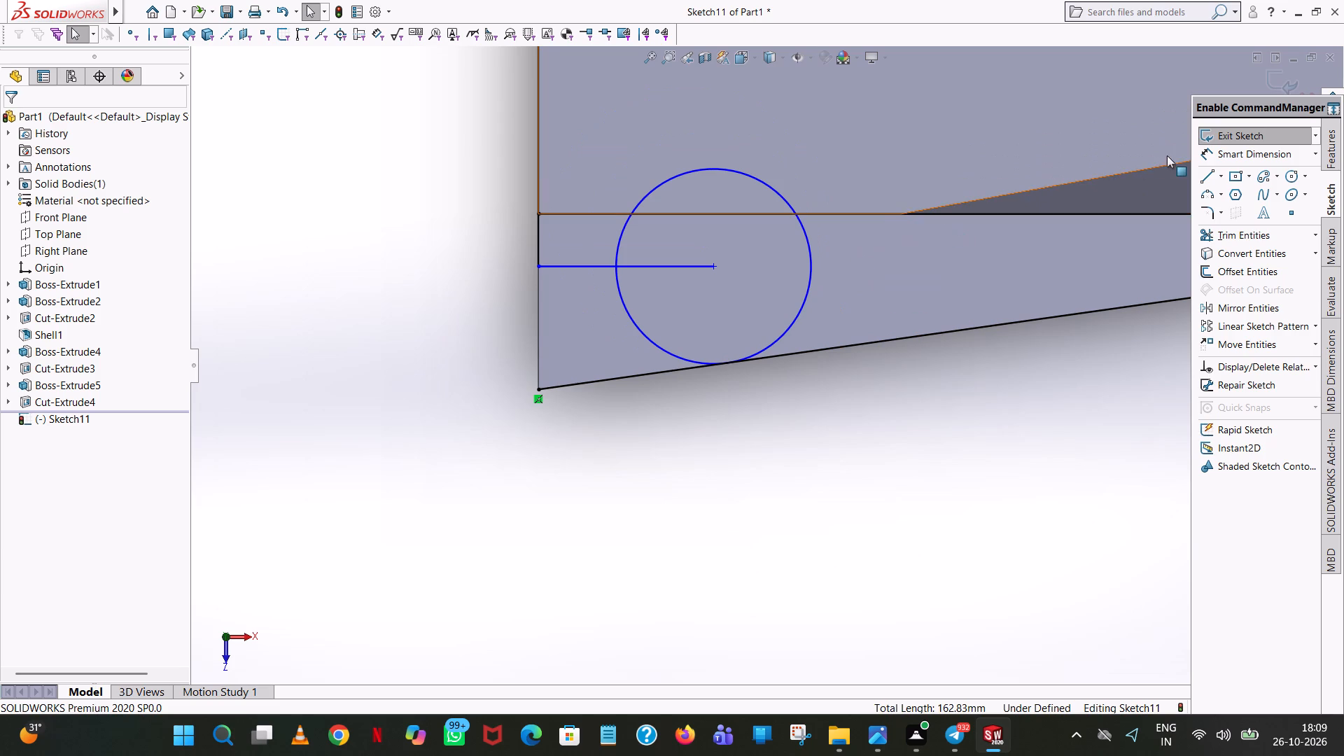
click(1203, 171)
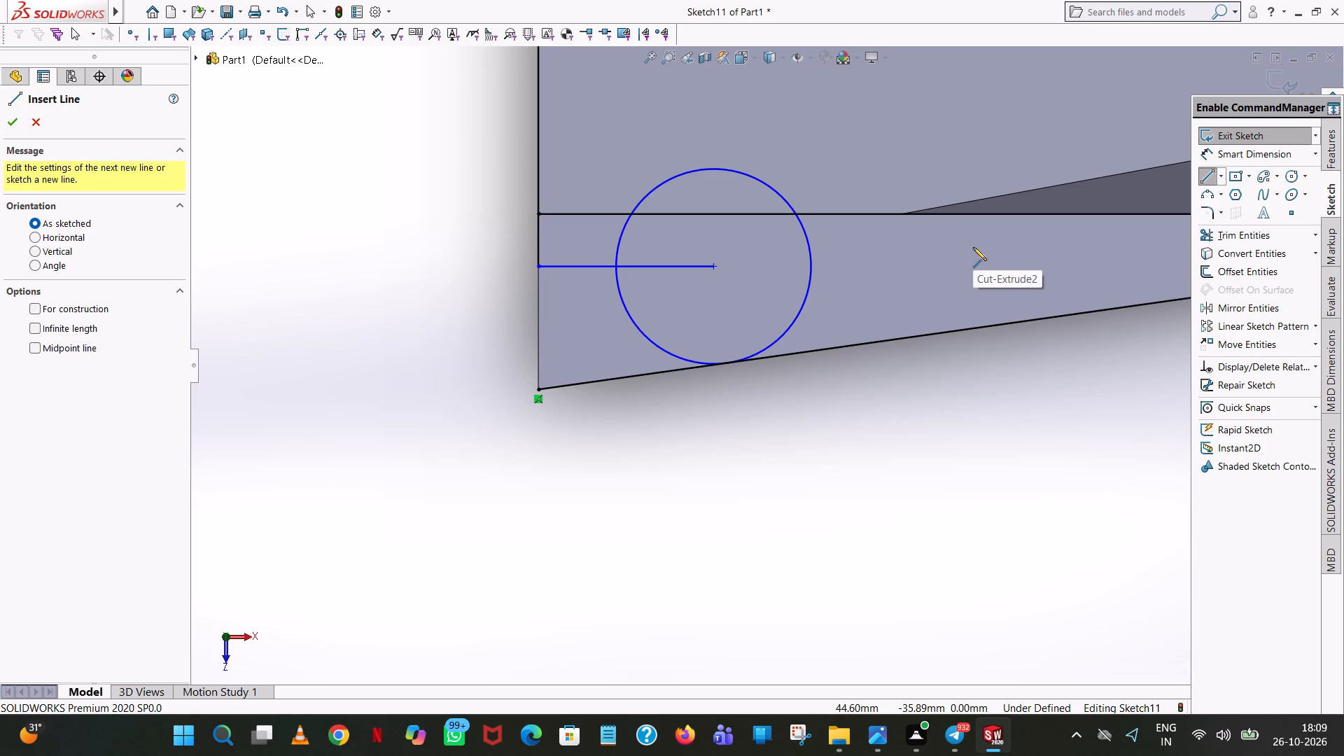
click(780, 334)
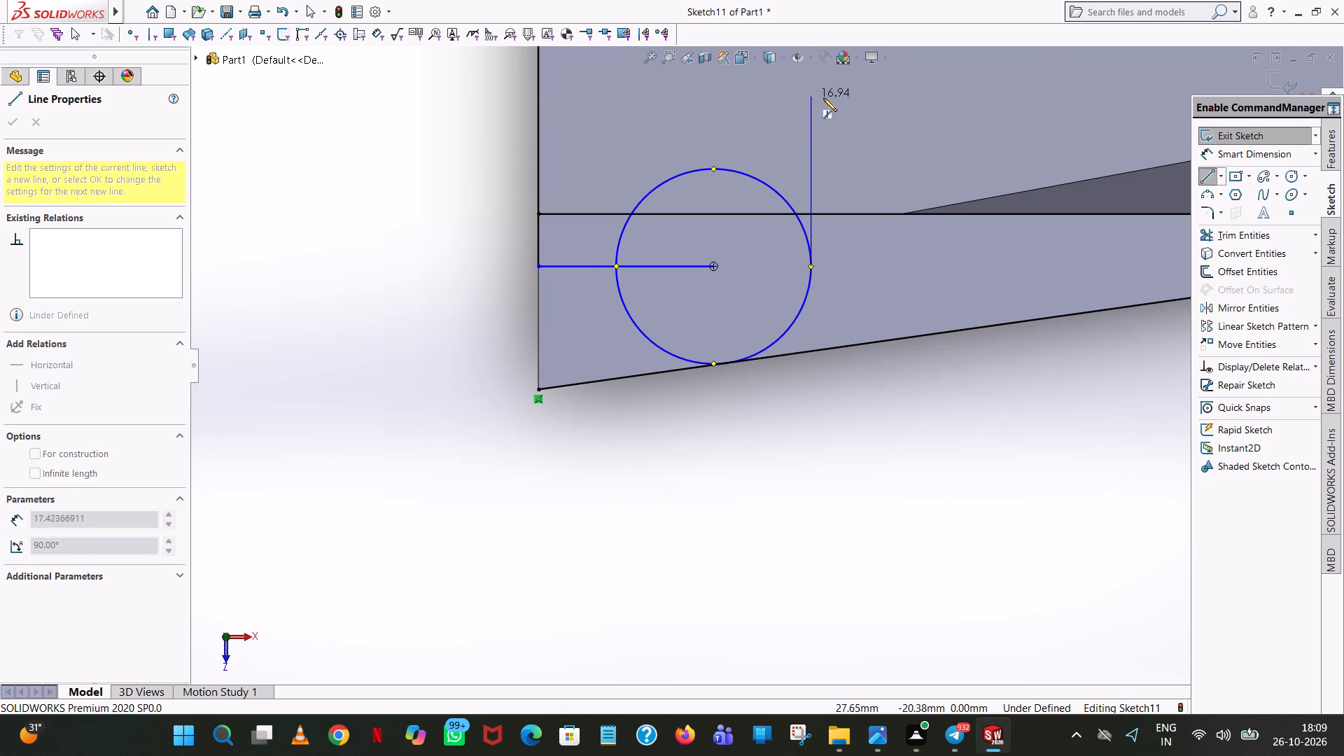
click(920, 125)
right_click(920, 125)
click(962, 139)
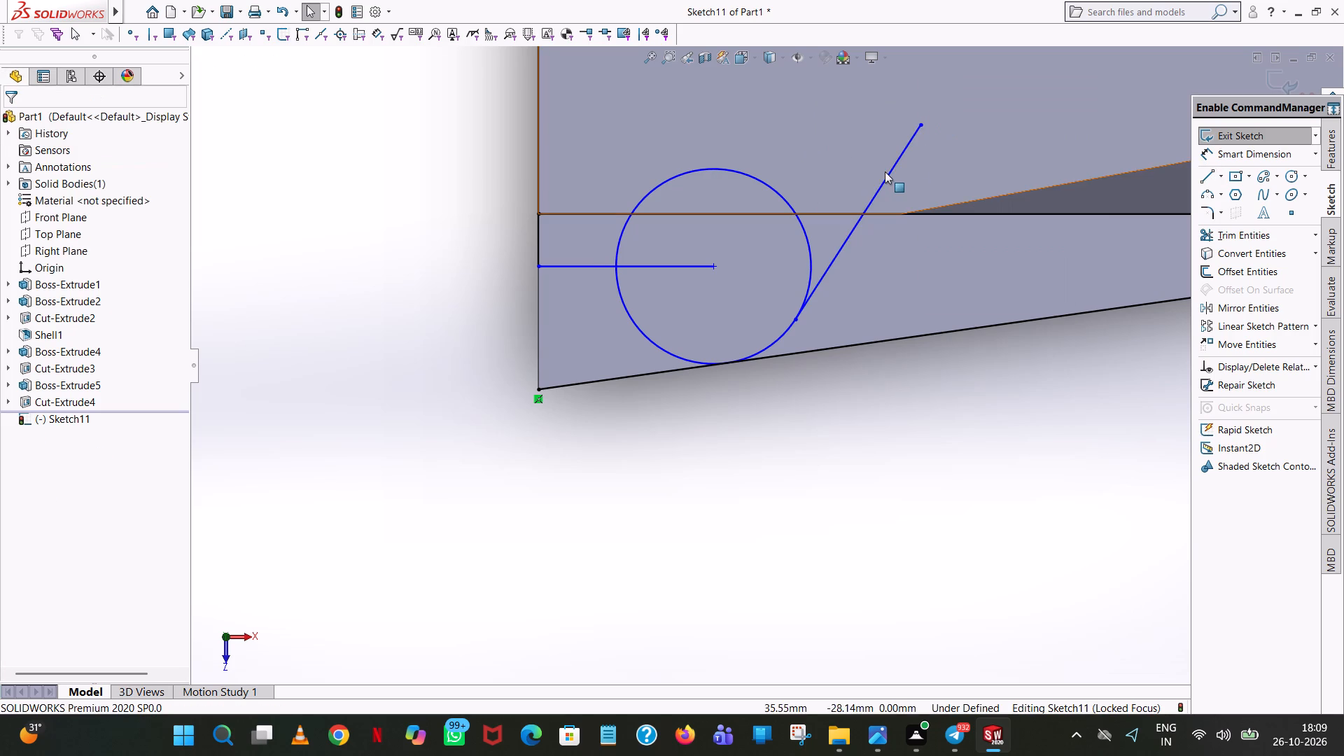
Set the angle of the tangent line on the circle's narrow-end side to 75° (90-15).
click(885, 171)
click(365, 265)
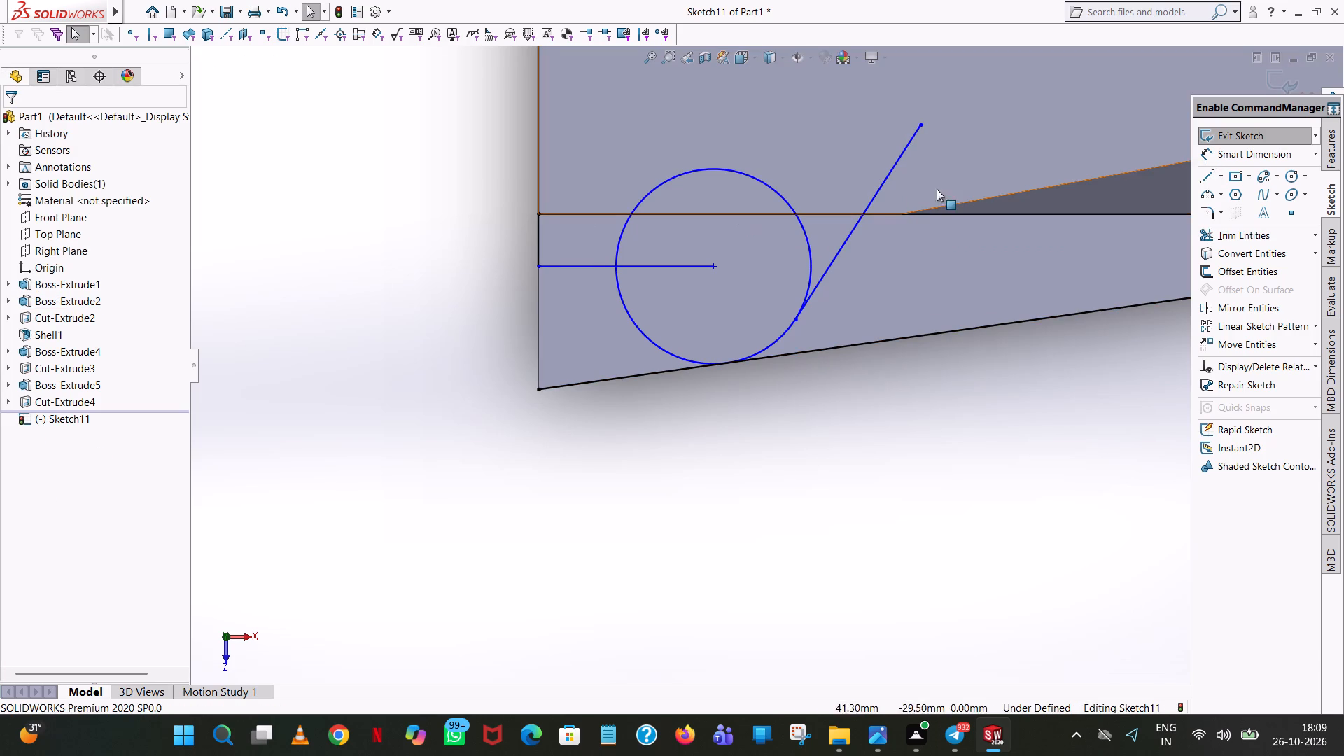
click(847, 240)
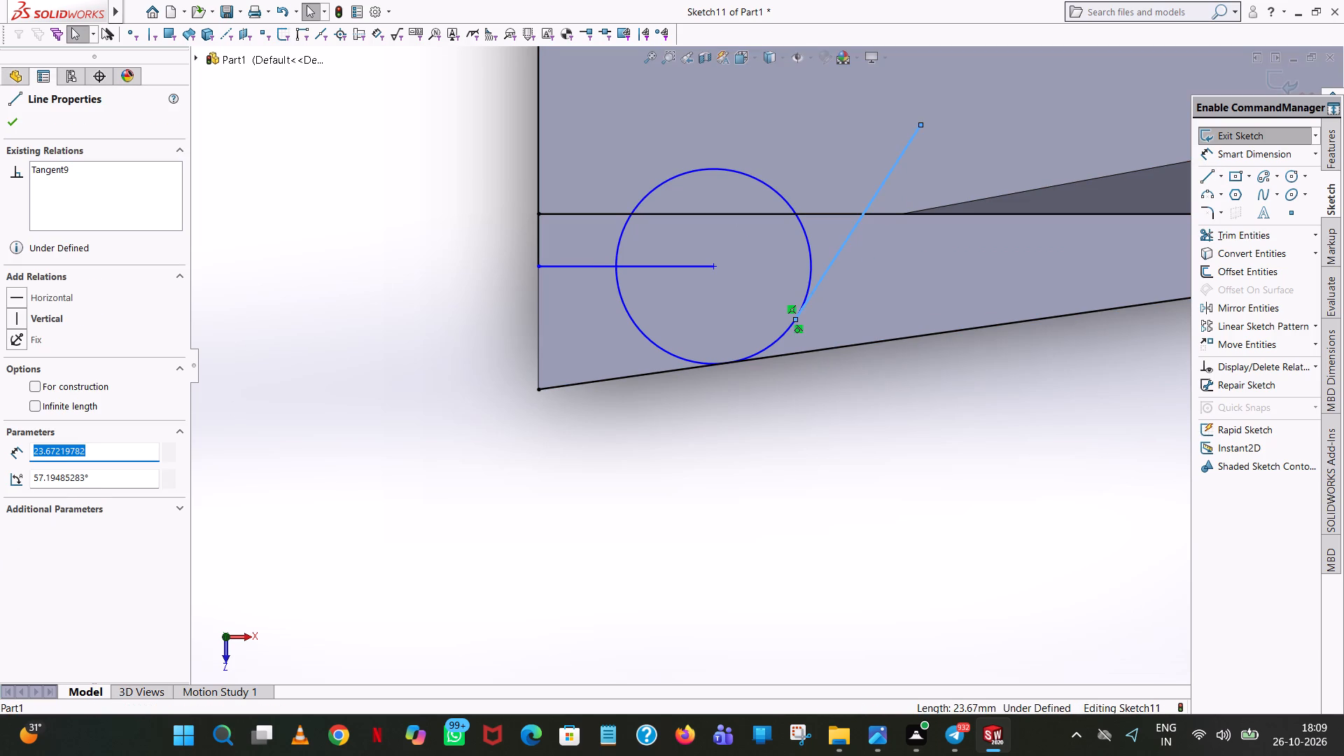
double_click(104, 479)
text(90)
text(-15)
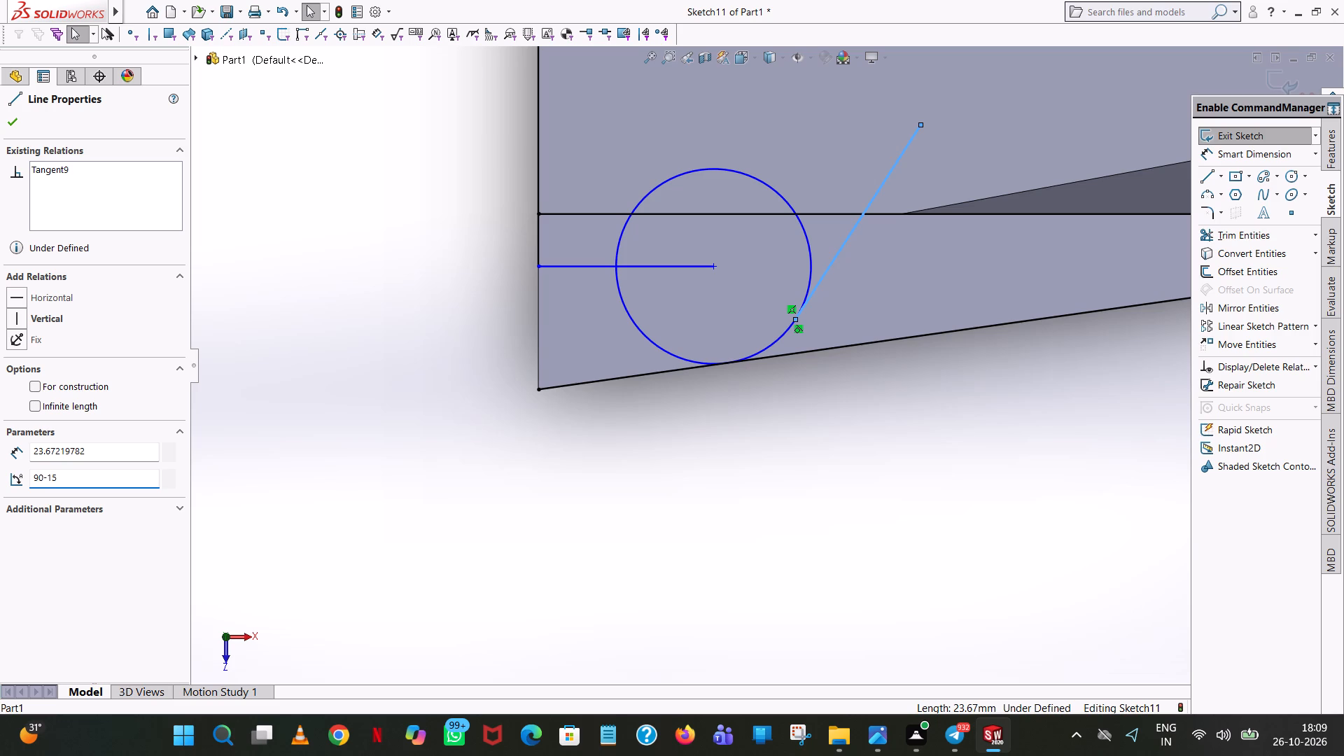
key(Return)
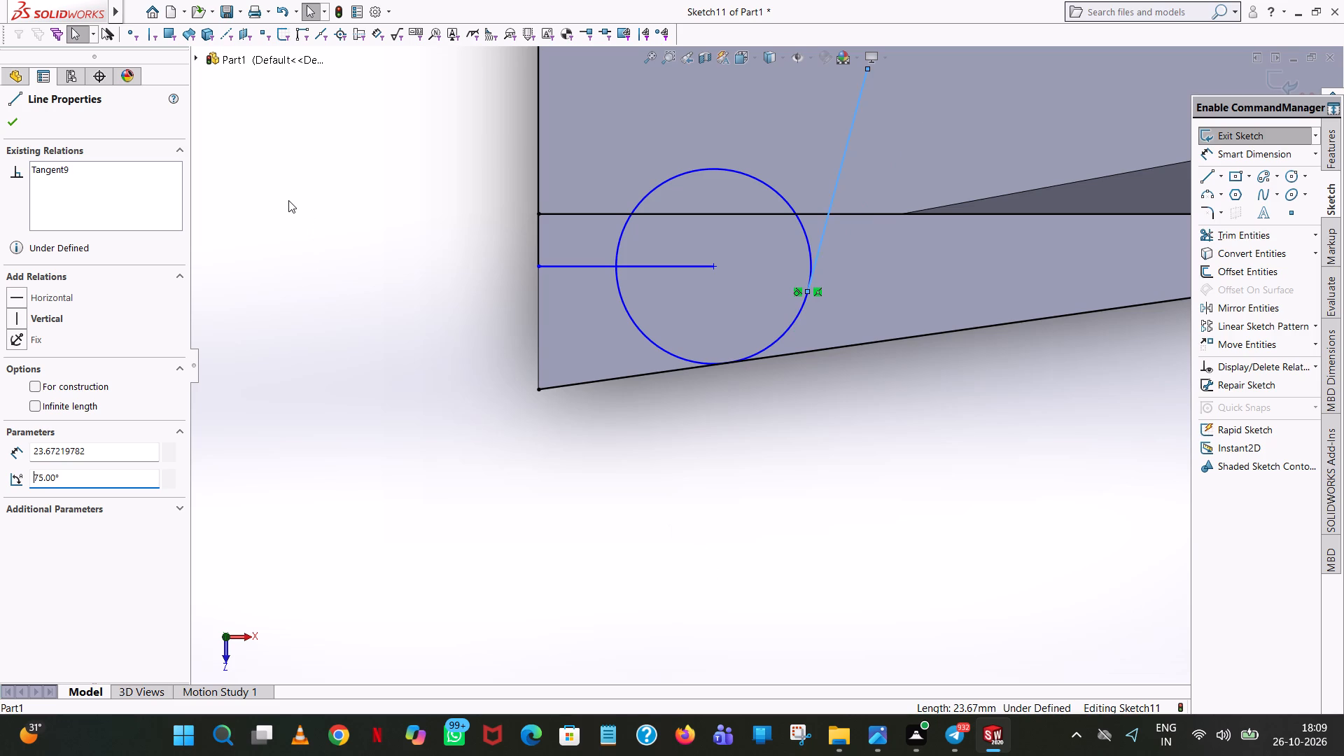
click(276, 358)
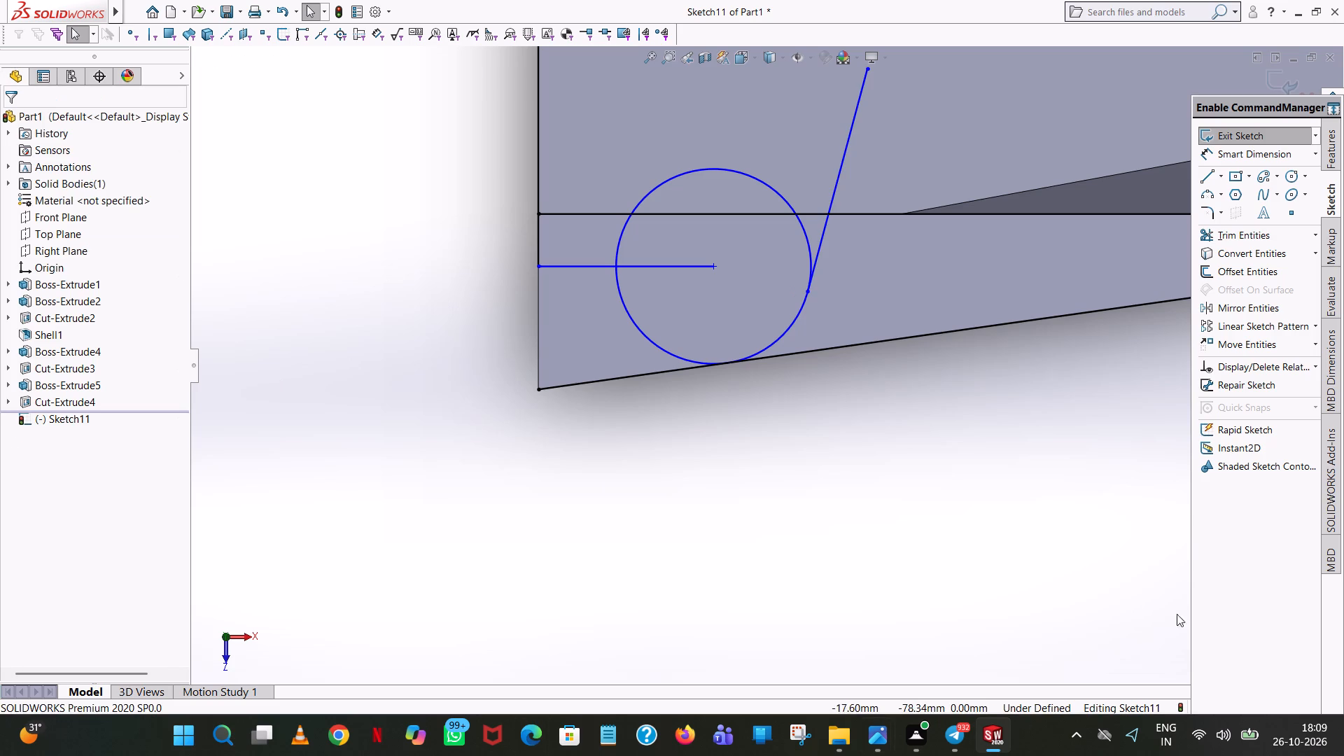
click(822, 248)
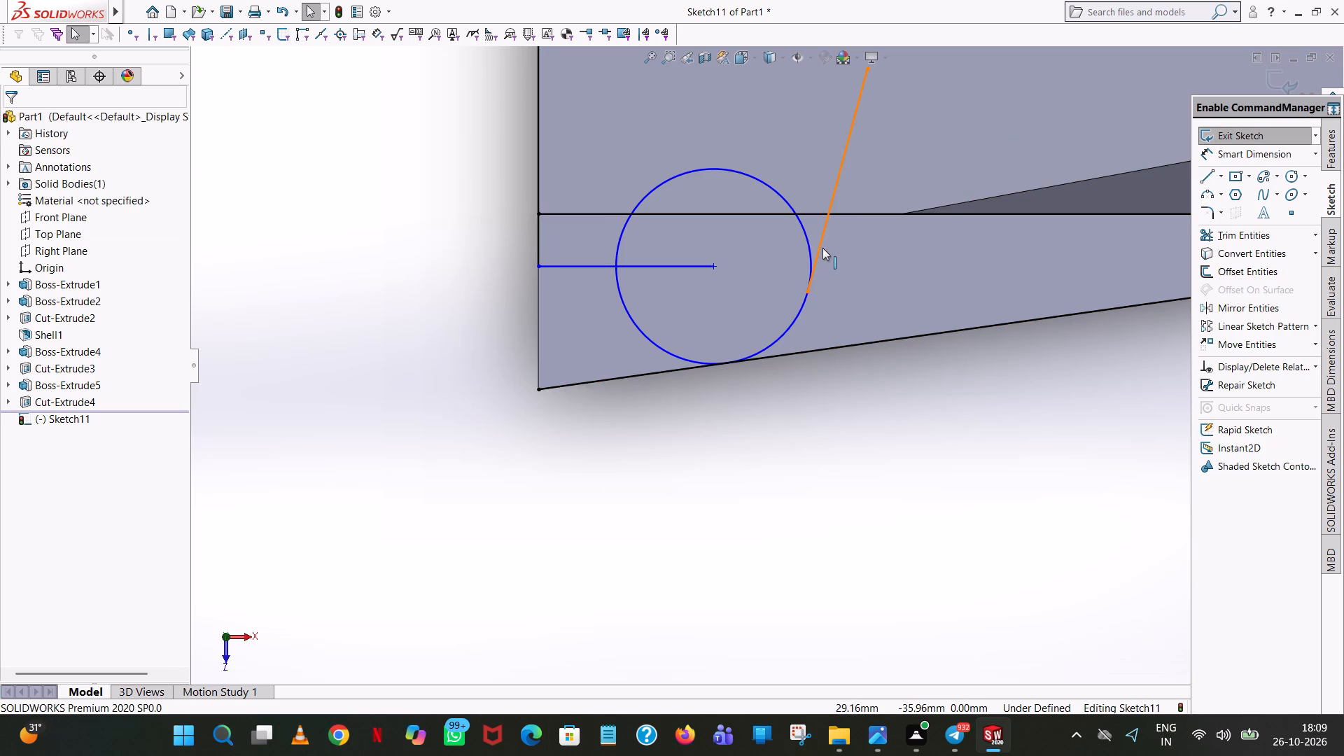
click(386, 591)
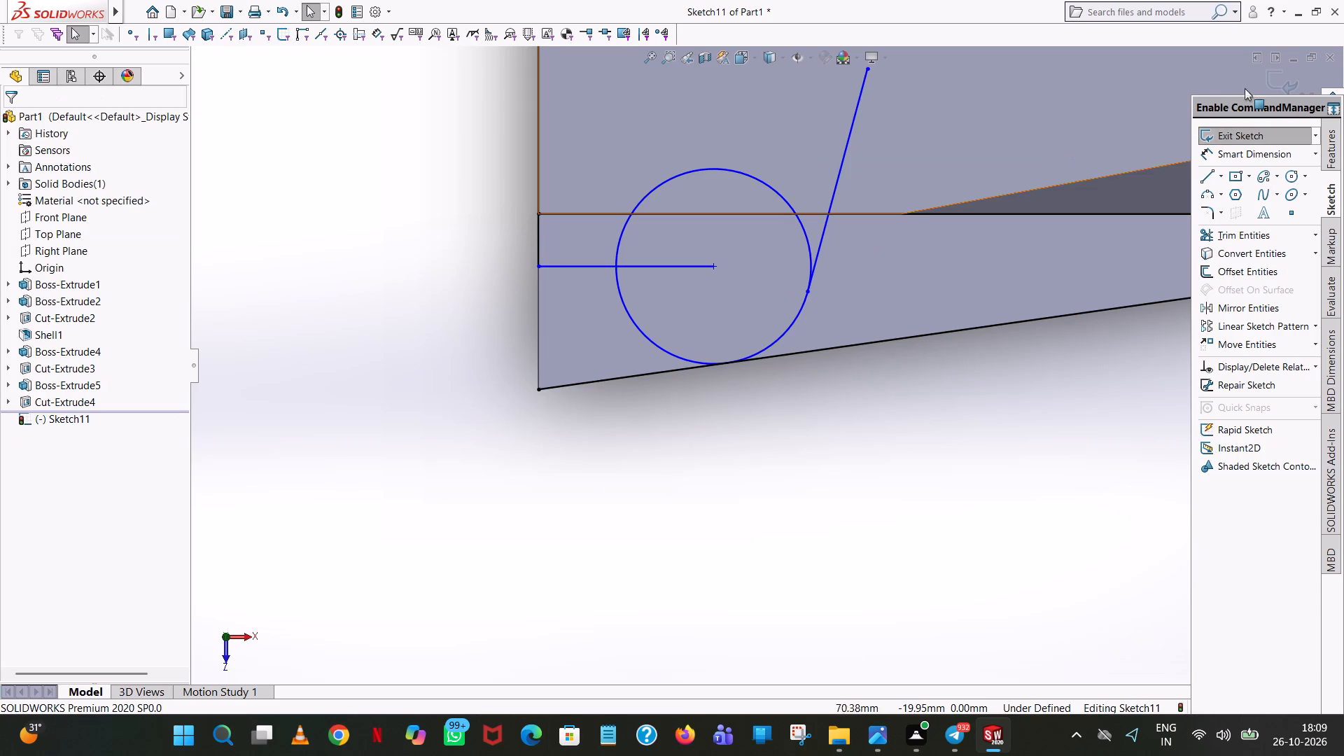
Draw a line about 28 mm long from the circle's wide-end side, slanting outward across the ledge's inner edge.
click(1206, 176)
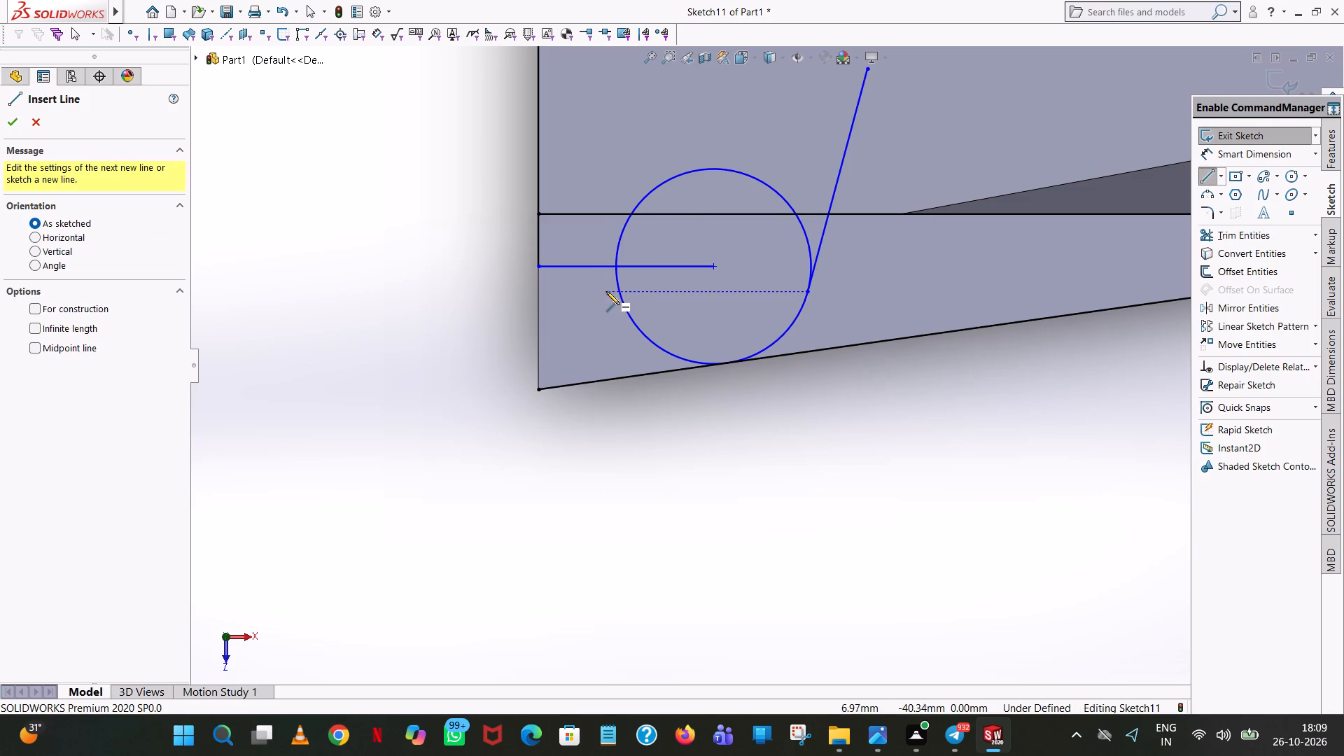
click(619, 292)
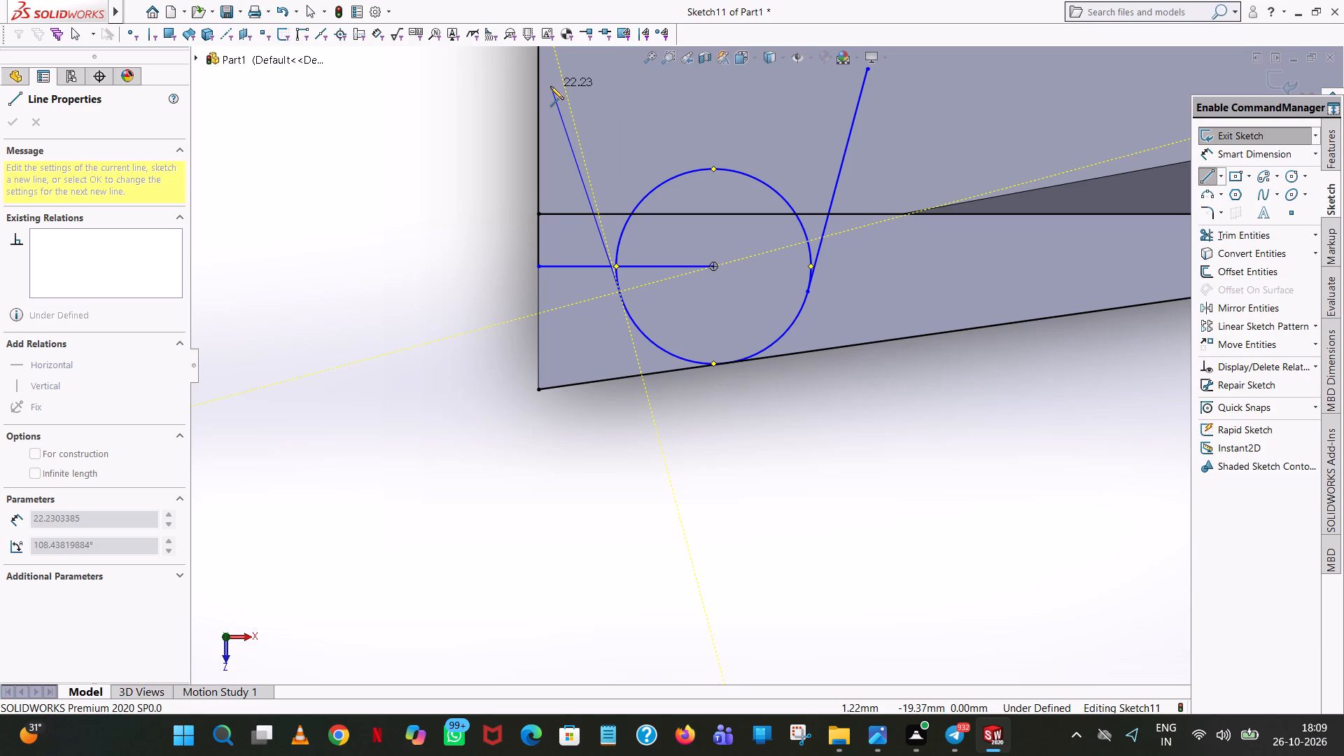
click(477, 61)
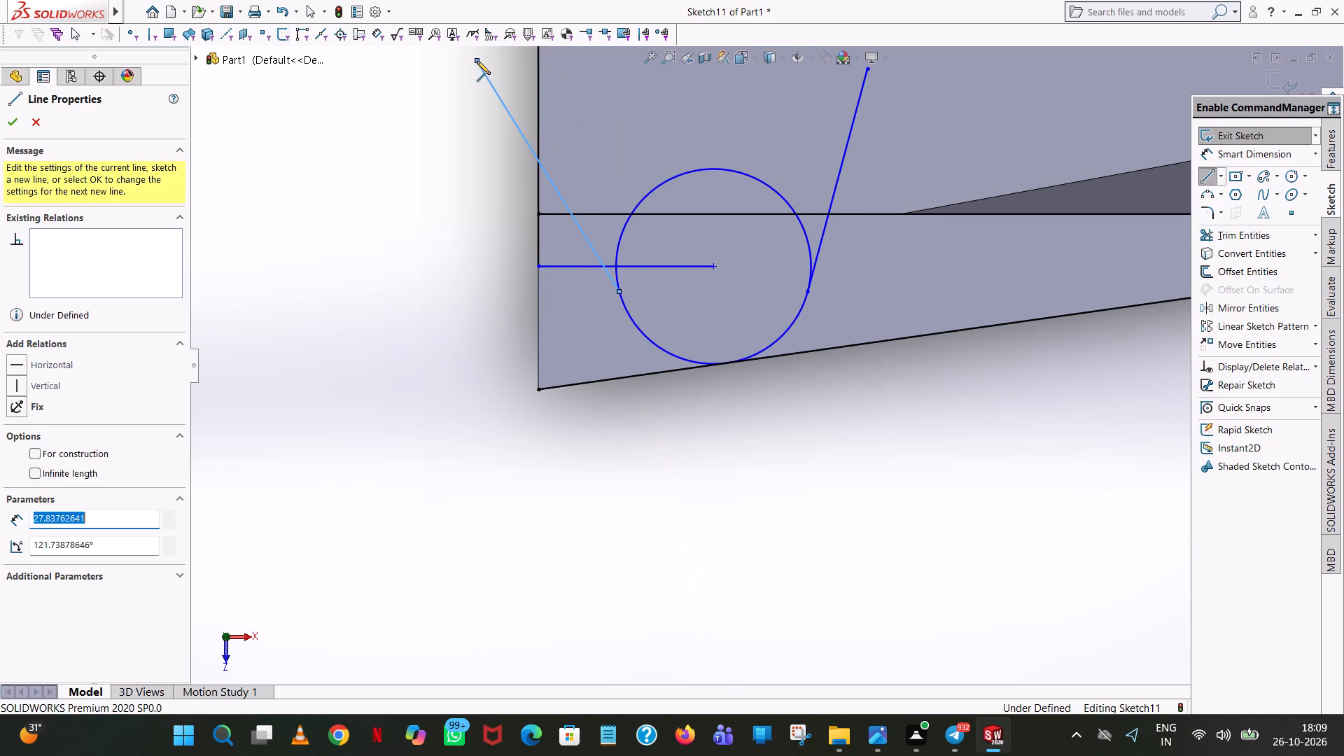
right_click(477, 61)
click(503, 70)
Set the angle of the line on the circle's wide-end side to 105° (90+15).
click(849, 142)
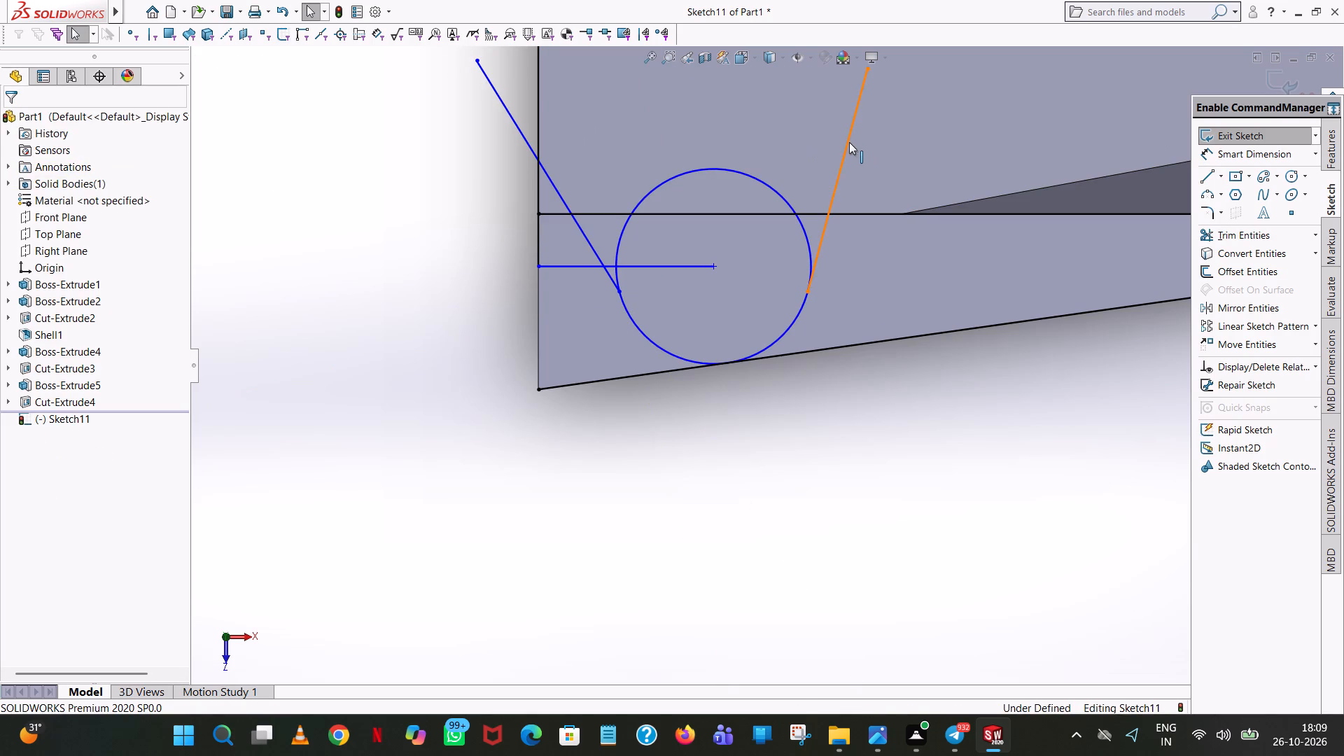
click(353, 126)
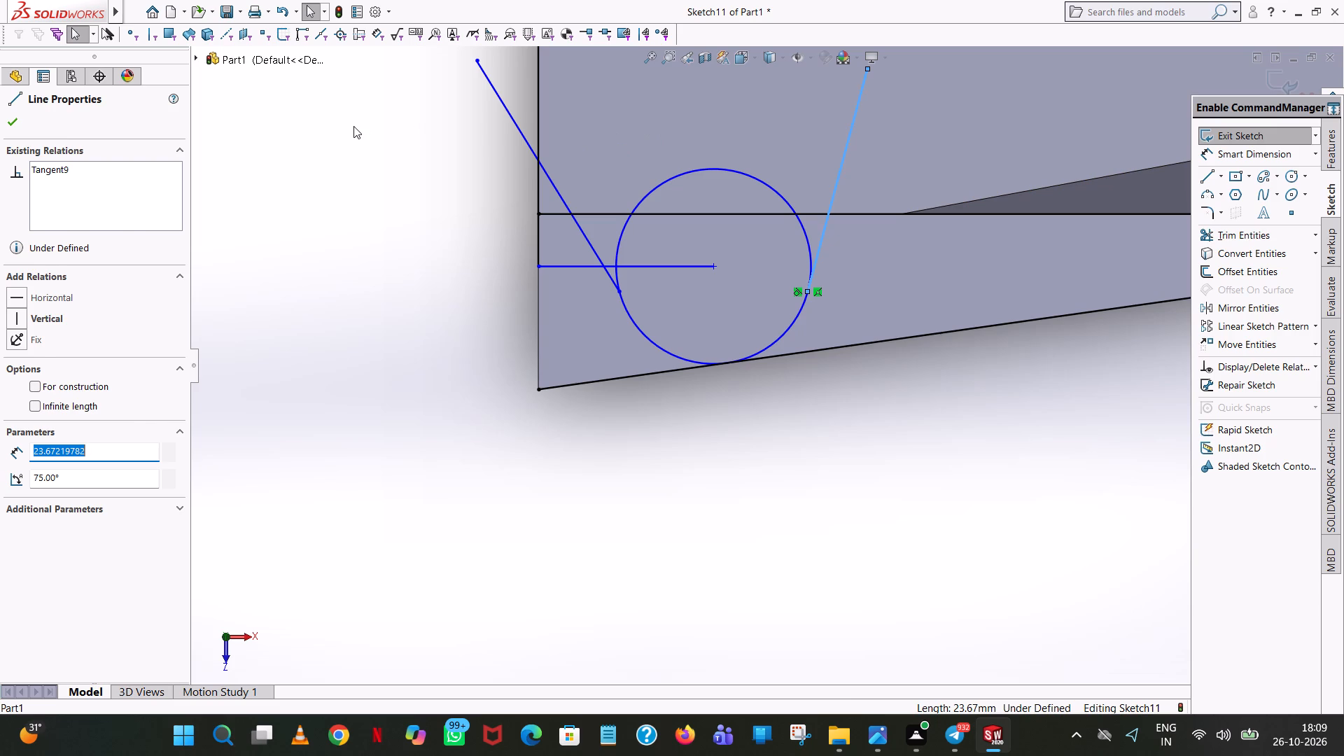
click(506, 106)
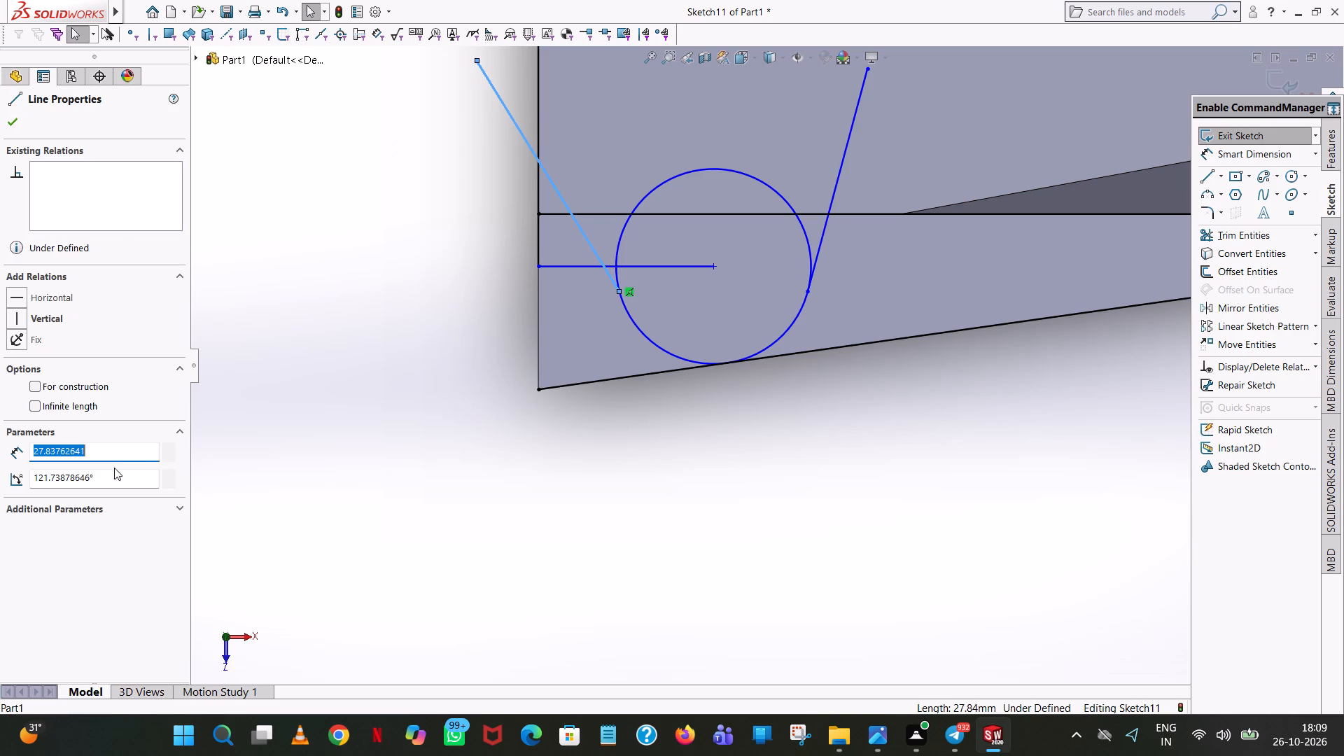
double_click(114, 468)
double_click(98, 479)
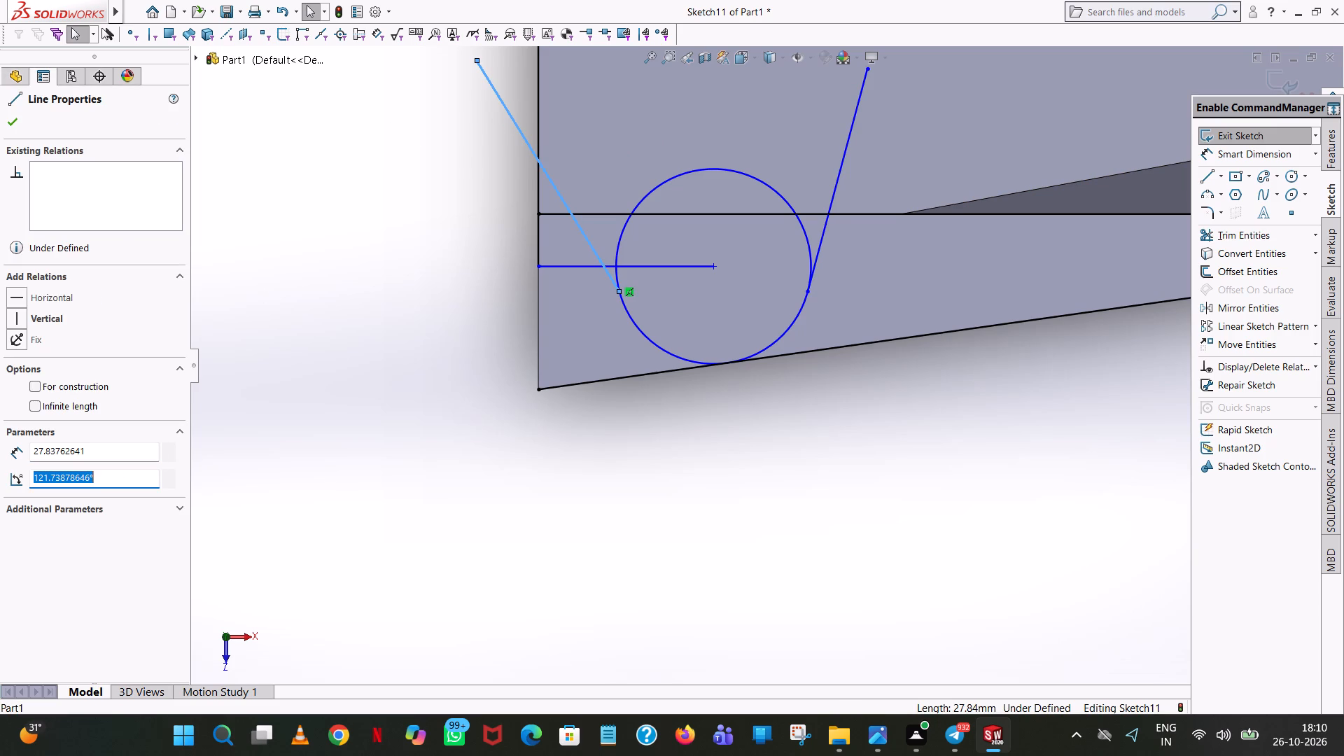
text(90+15)
key(Return)
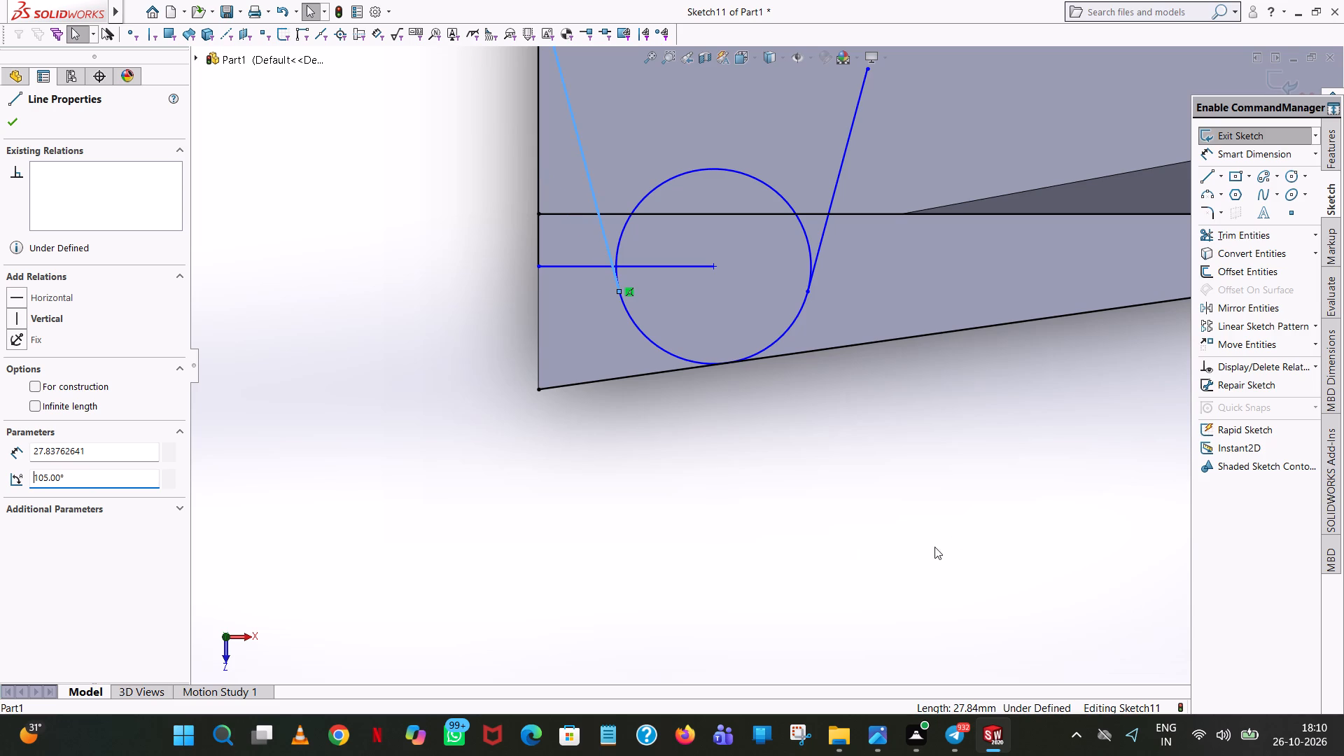
Trim away the circle's inner portion between the two slanted lines, keeping the arc toward the base's outer edge.
scroll(698, 278, up, 3)
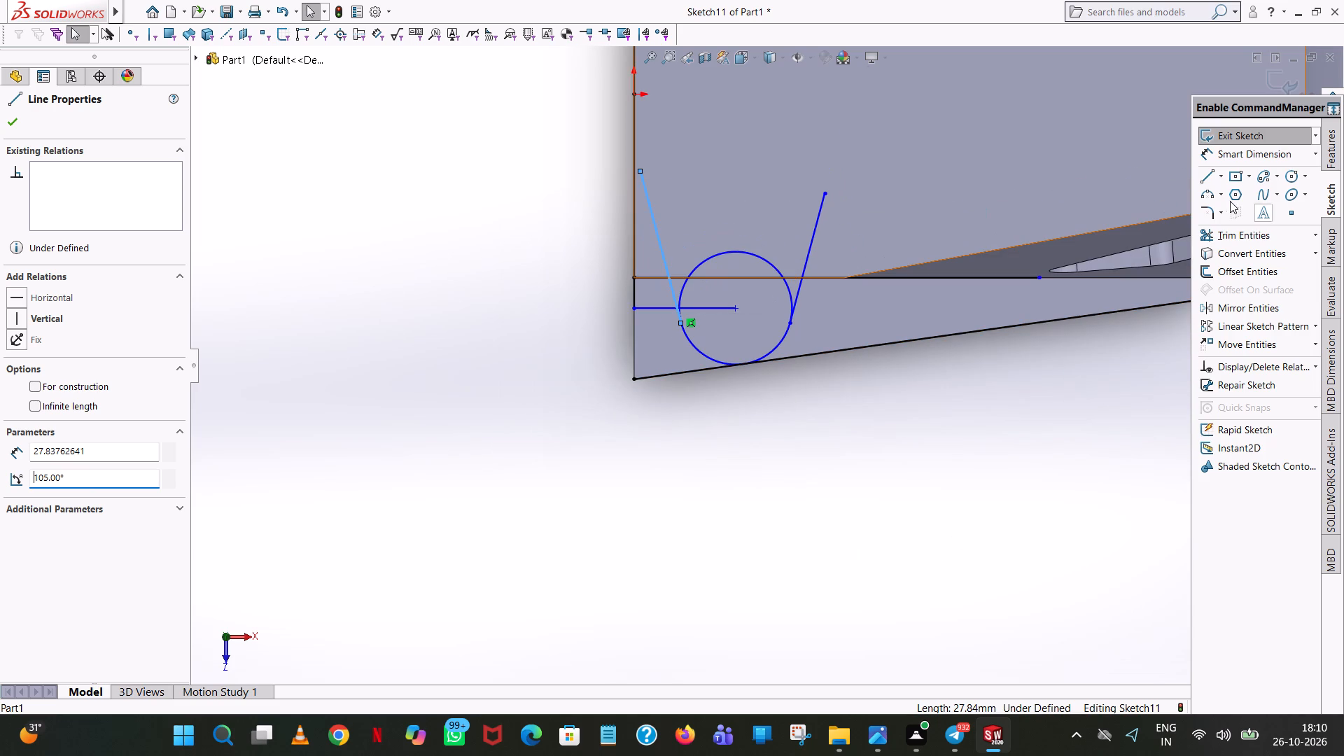
click(1211, 235)
click(730, 253)
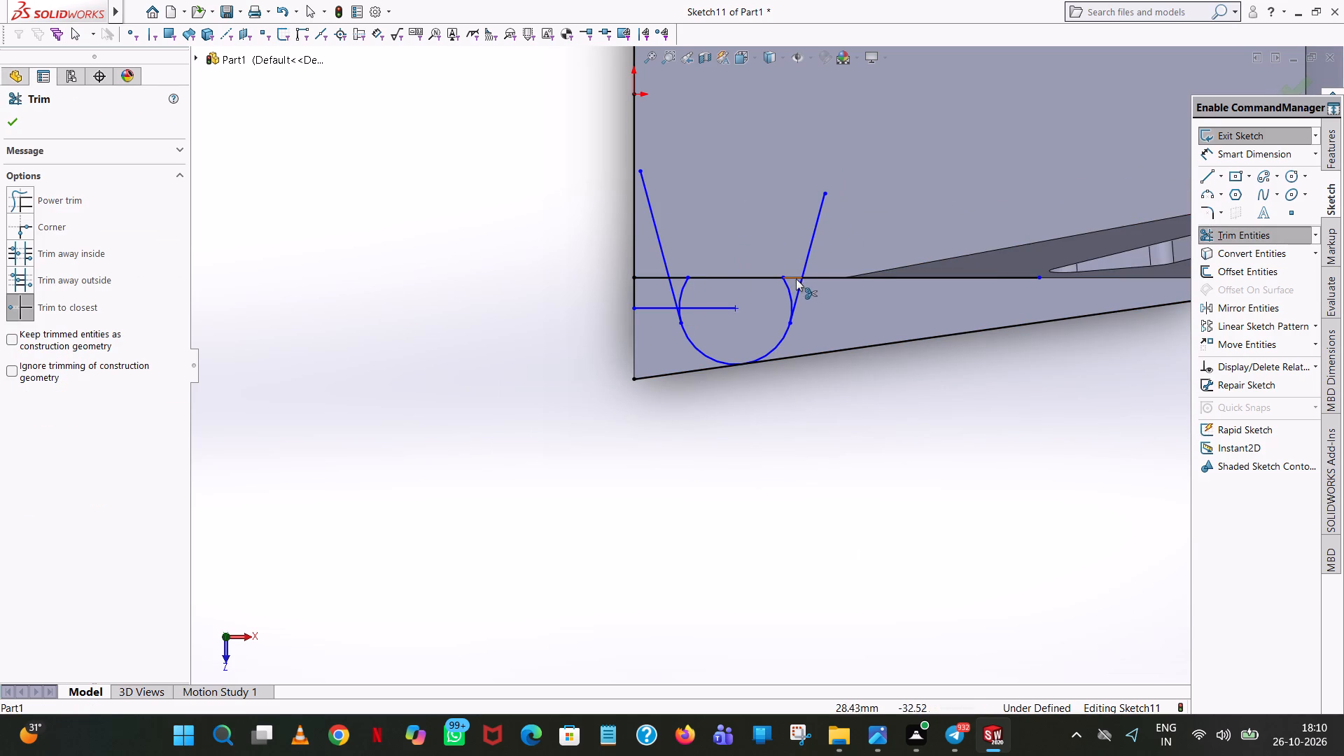
click(791, 289)
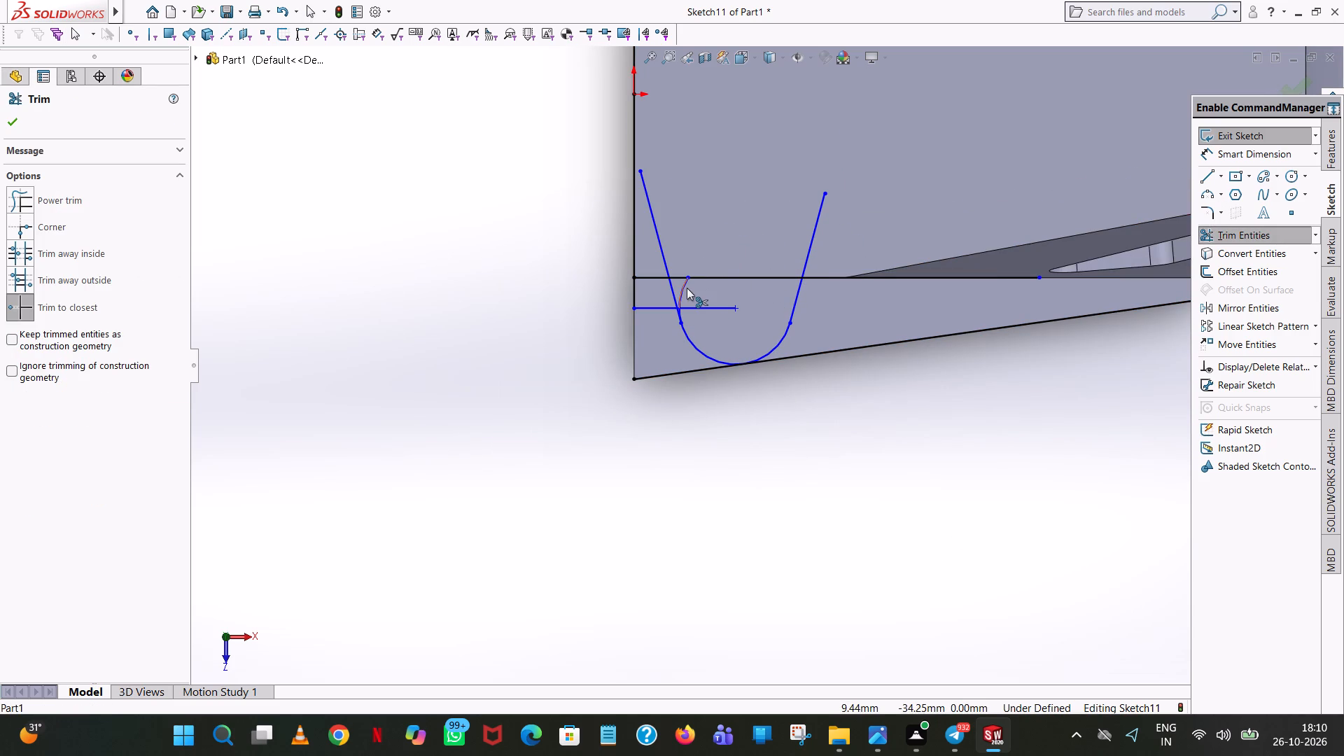
click(687, 288)
Trim away the horizontal line to the arc's center, the lines along the wide-end edge and the leftover stubs at the slanted line.
click(711, 310)
click(644, 310)
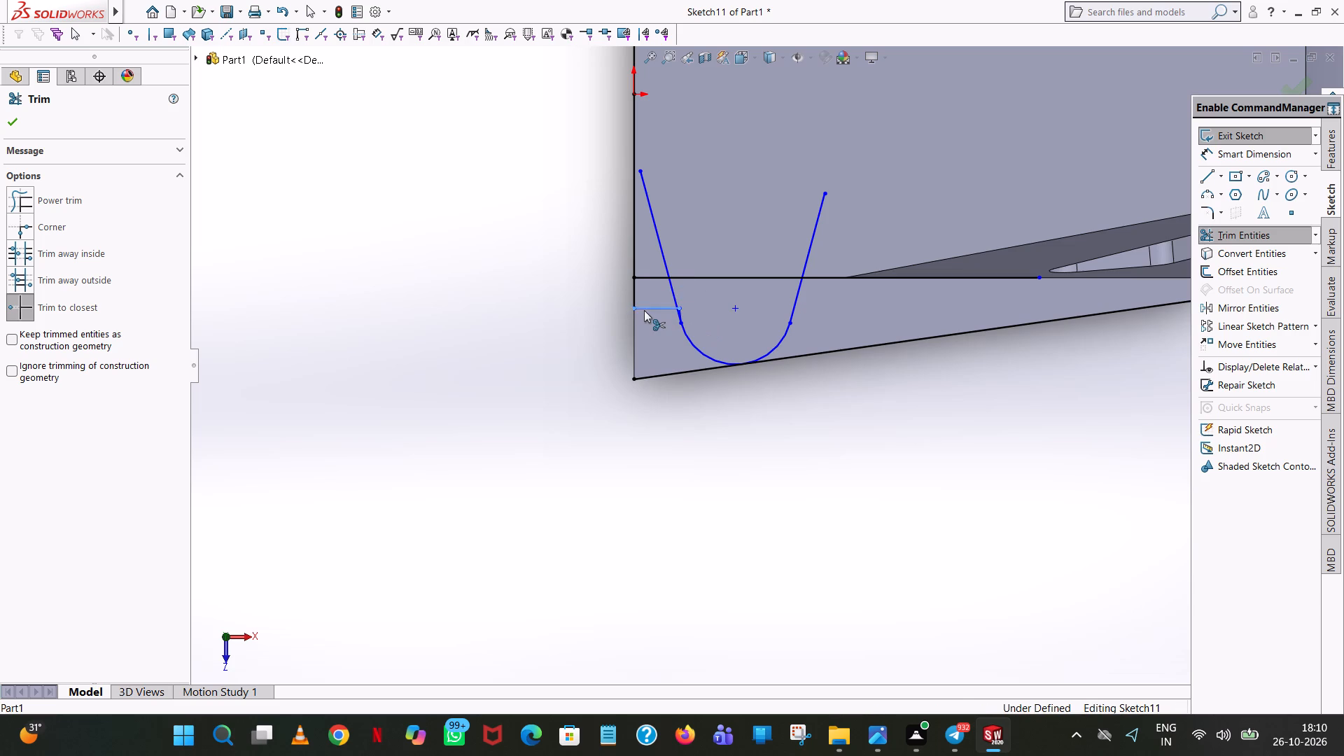
click(631, 293)
click(631, 251)
scroll(706, 311, down, 6)
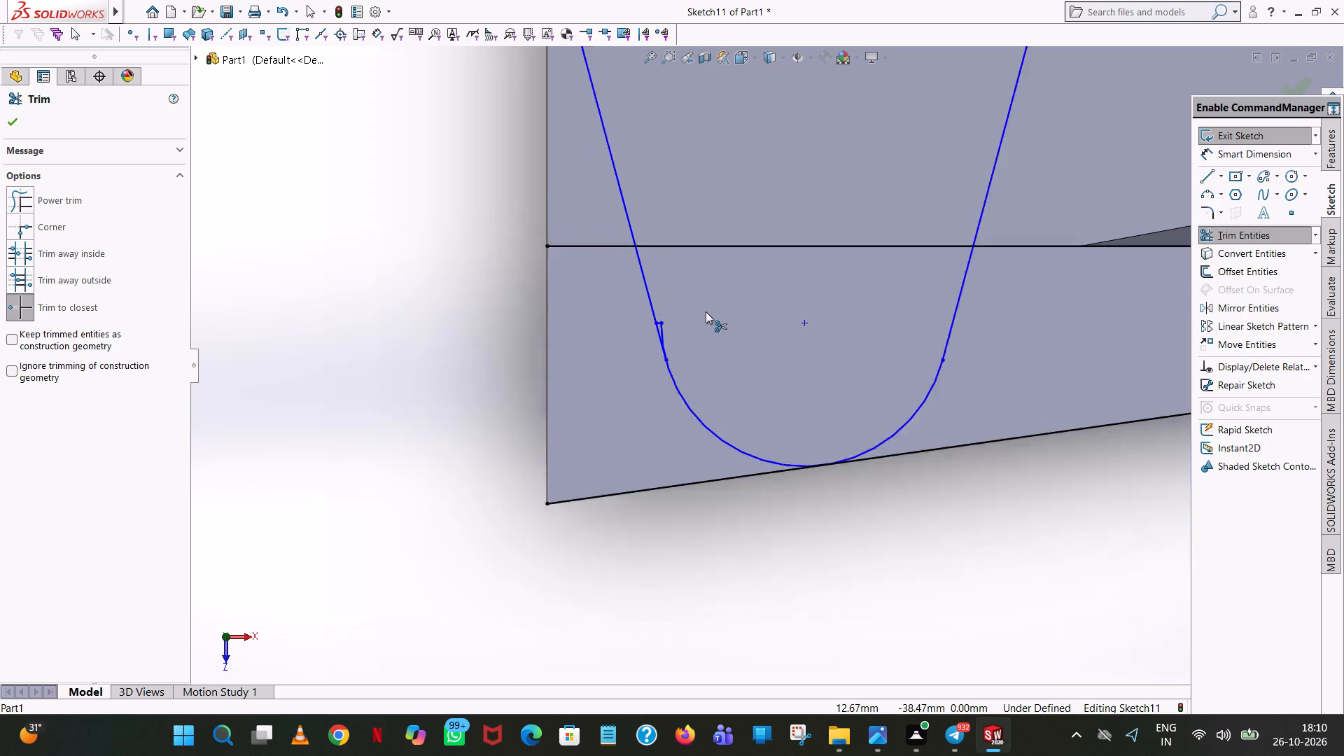
scroll(706, 311, down, 2)
click(641, 358)
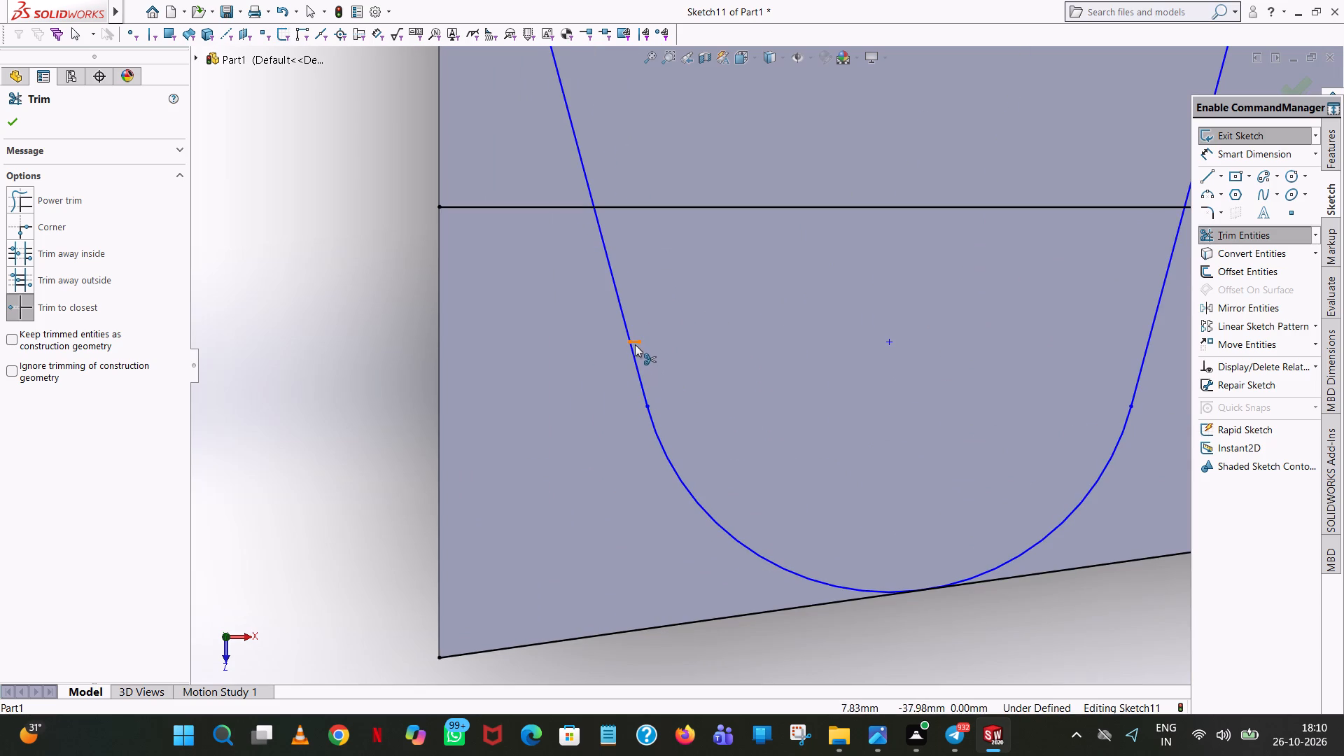
click(635, 344)
scroll(940, 314, up, 5)
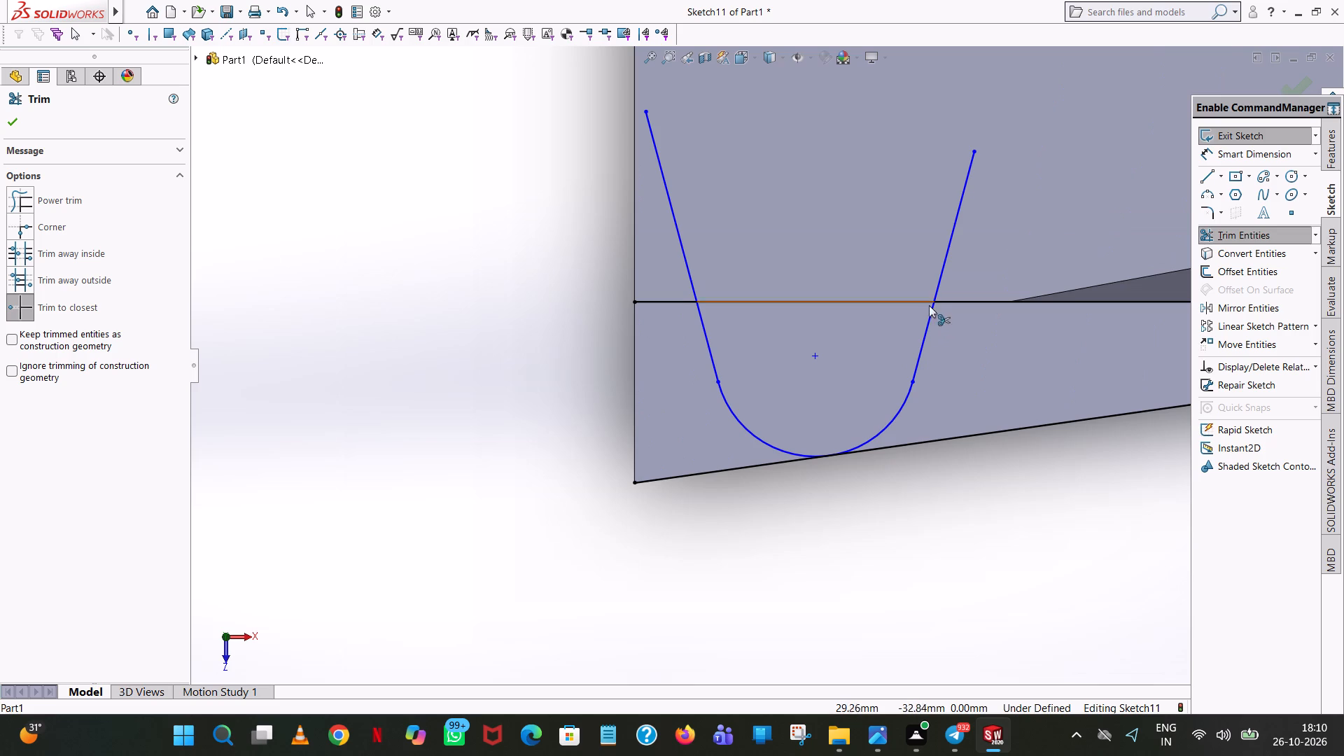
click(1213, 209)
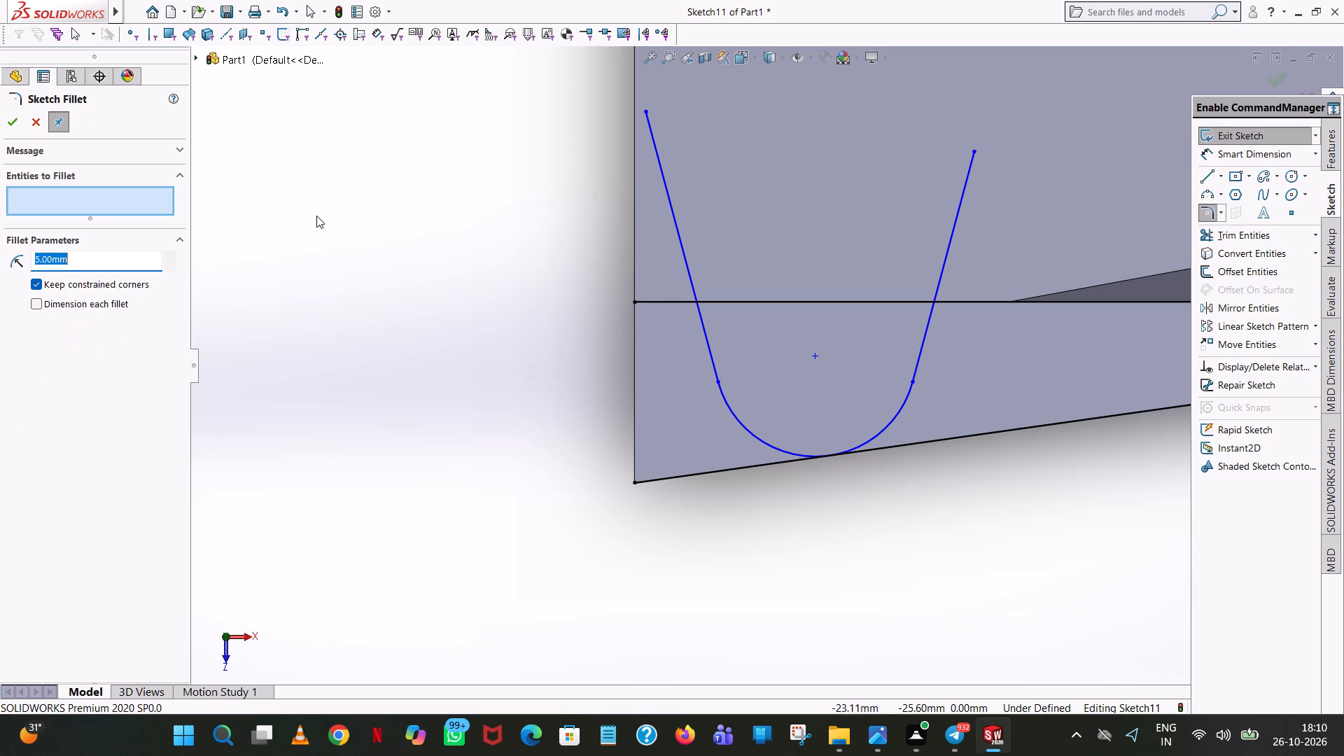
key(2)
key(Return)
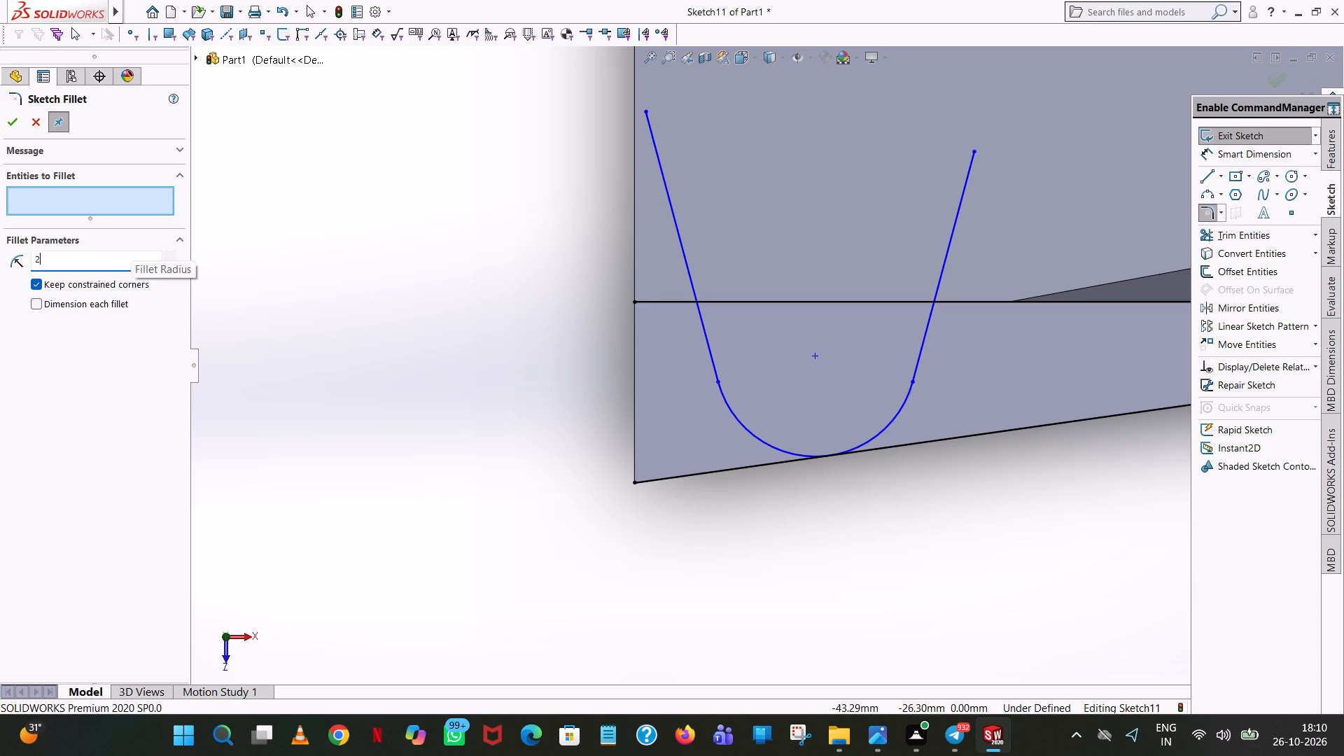
Trim the narrow-end slanted line where it extends past the ledge's inner edge.
scroll(890, 294, down, 7)
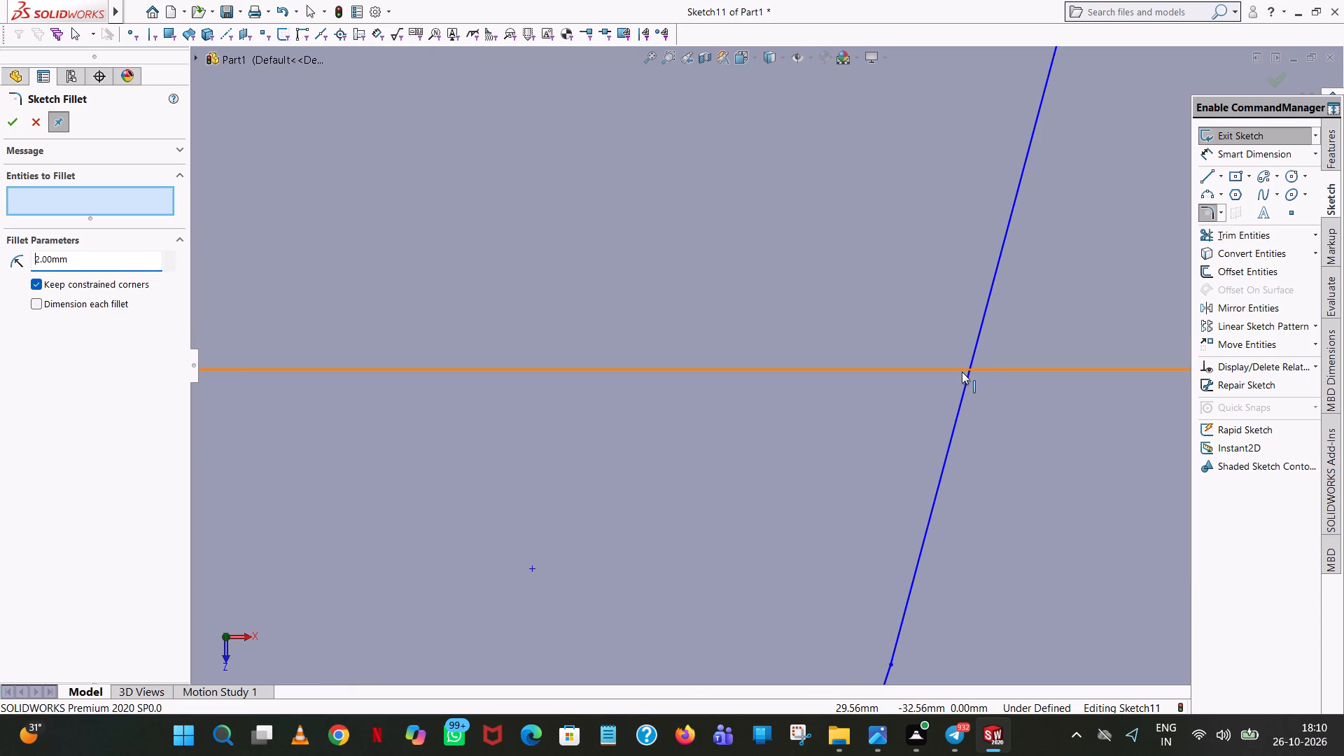
click(1282, 232)
click(1002, 249)
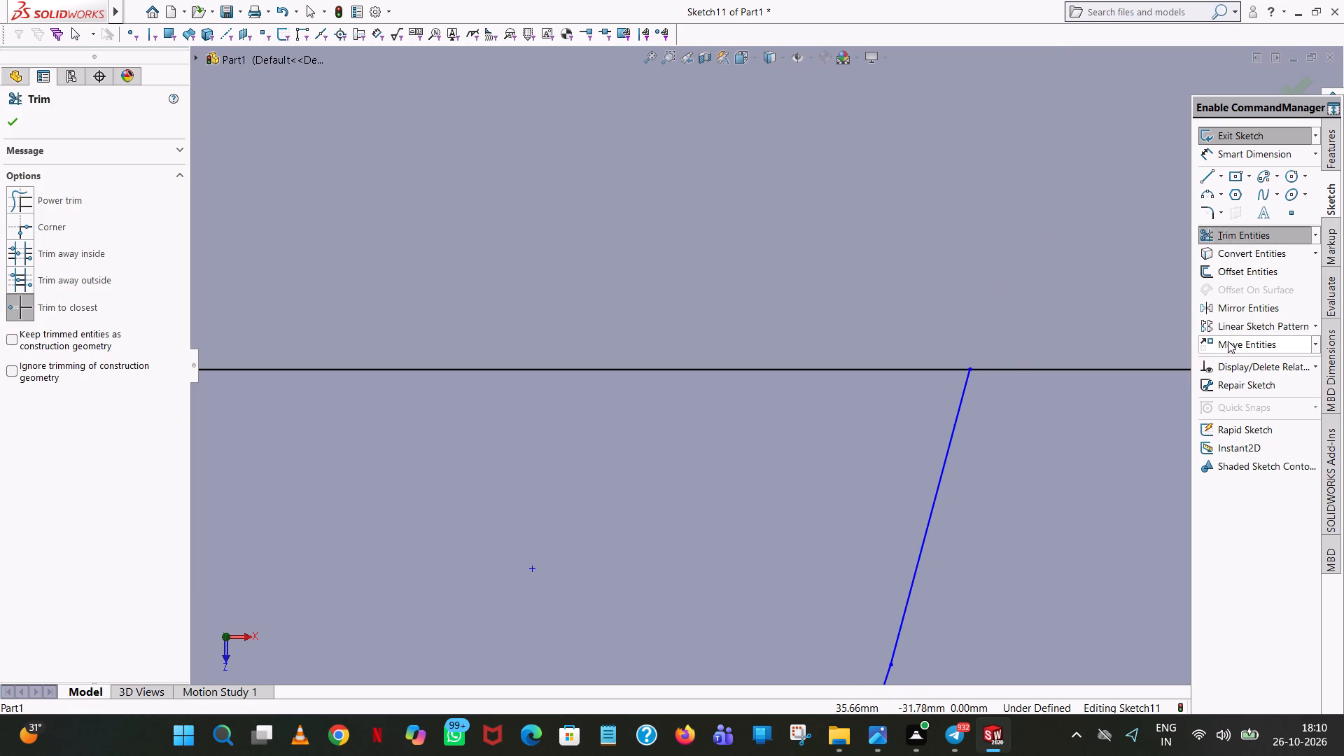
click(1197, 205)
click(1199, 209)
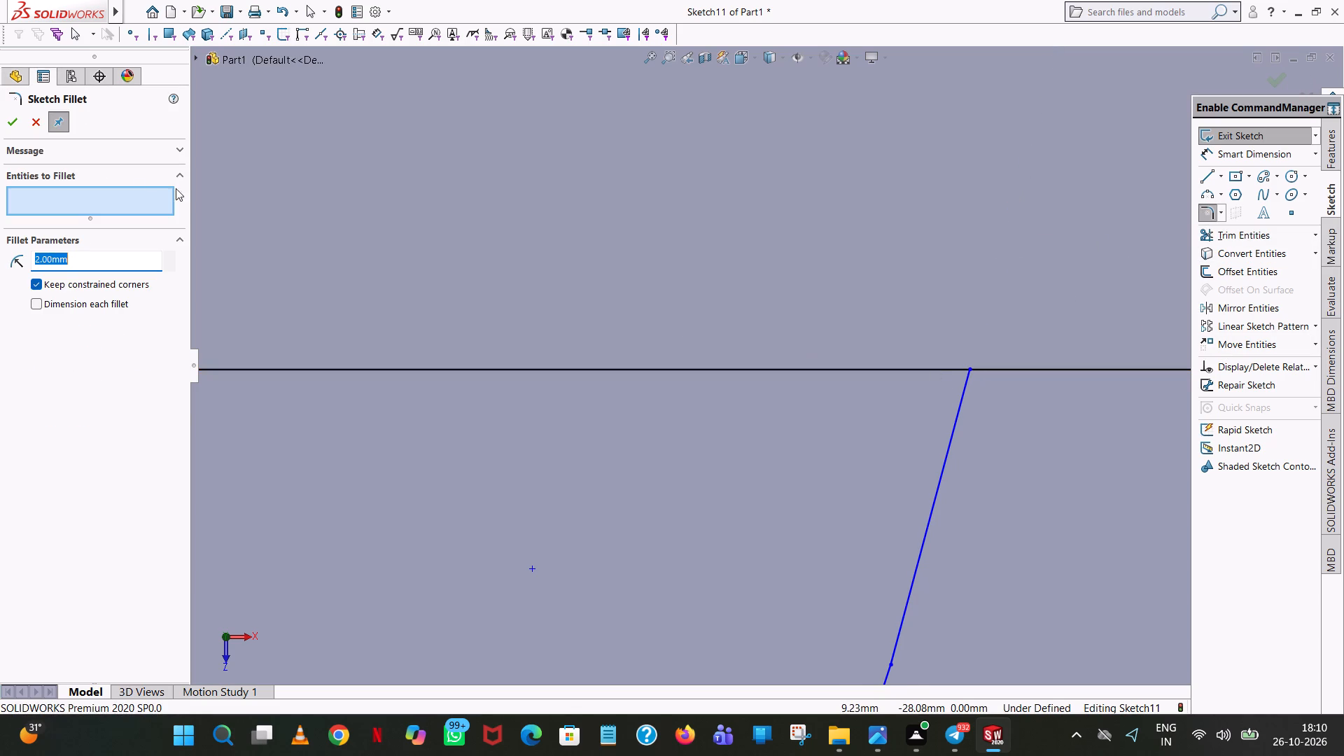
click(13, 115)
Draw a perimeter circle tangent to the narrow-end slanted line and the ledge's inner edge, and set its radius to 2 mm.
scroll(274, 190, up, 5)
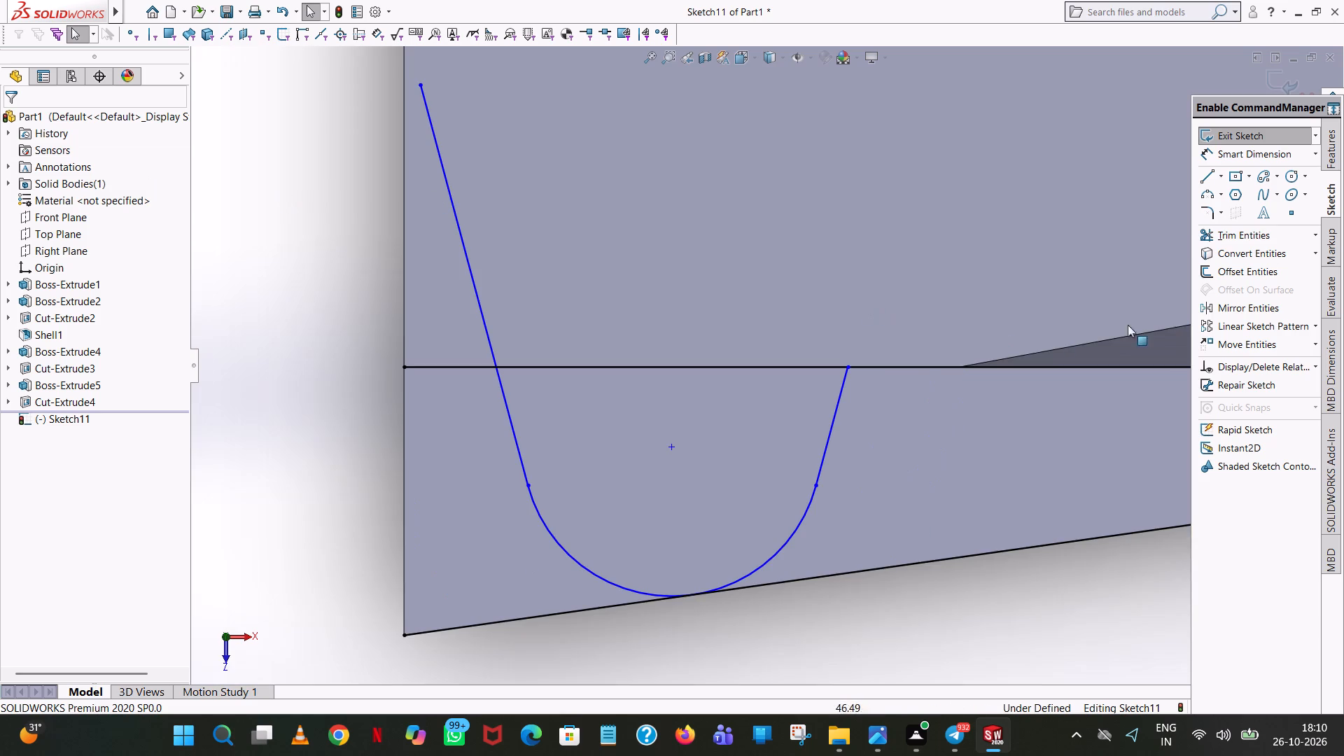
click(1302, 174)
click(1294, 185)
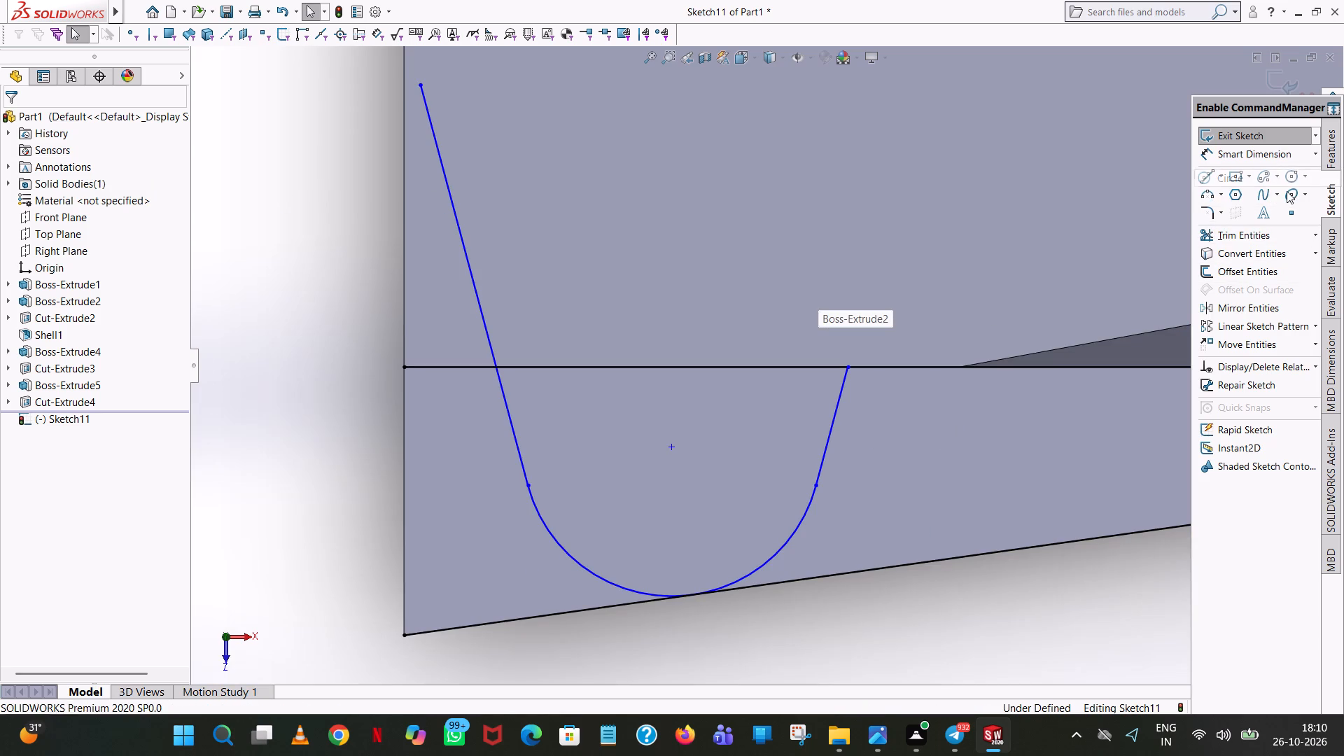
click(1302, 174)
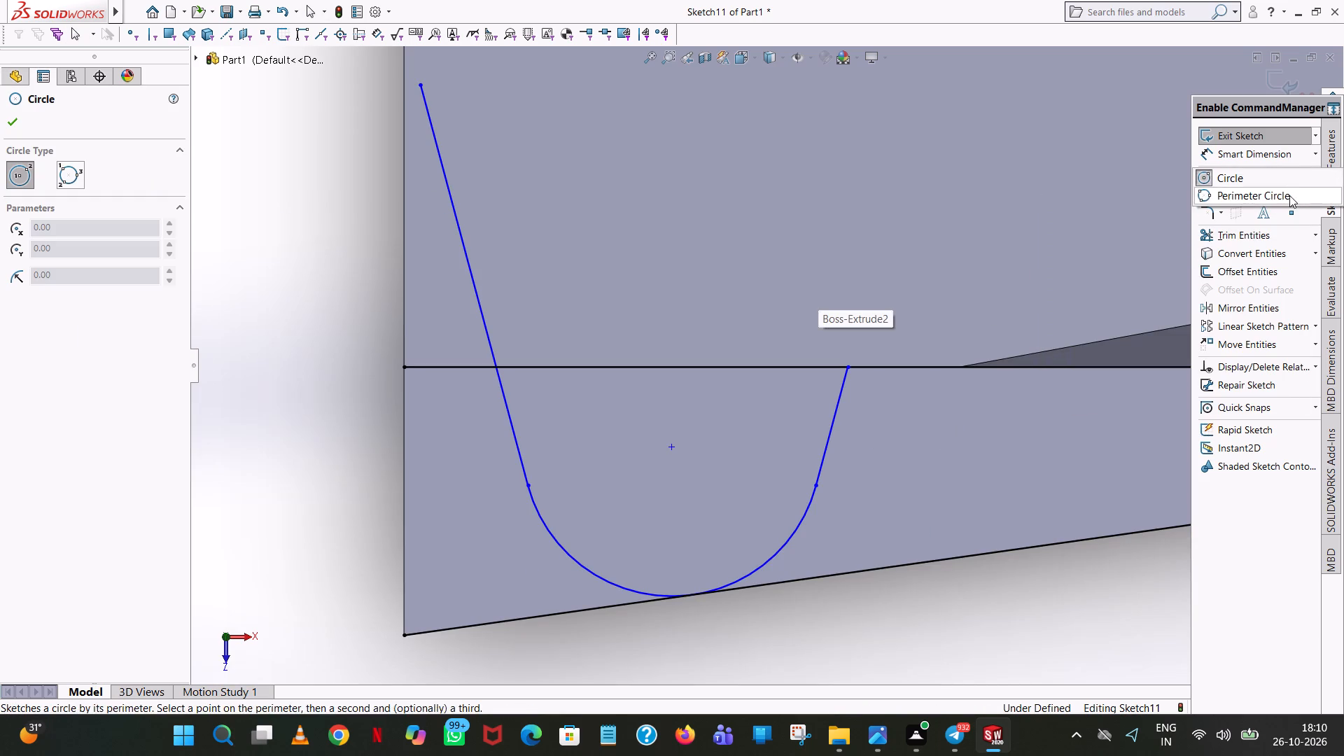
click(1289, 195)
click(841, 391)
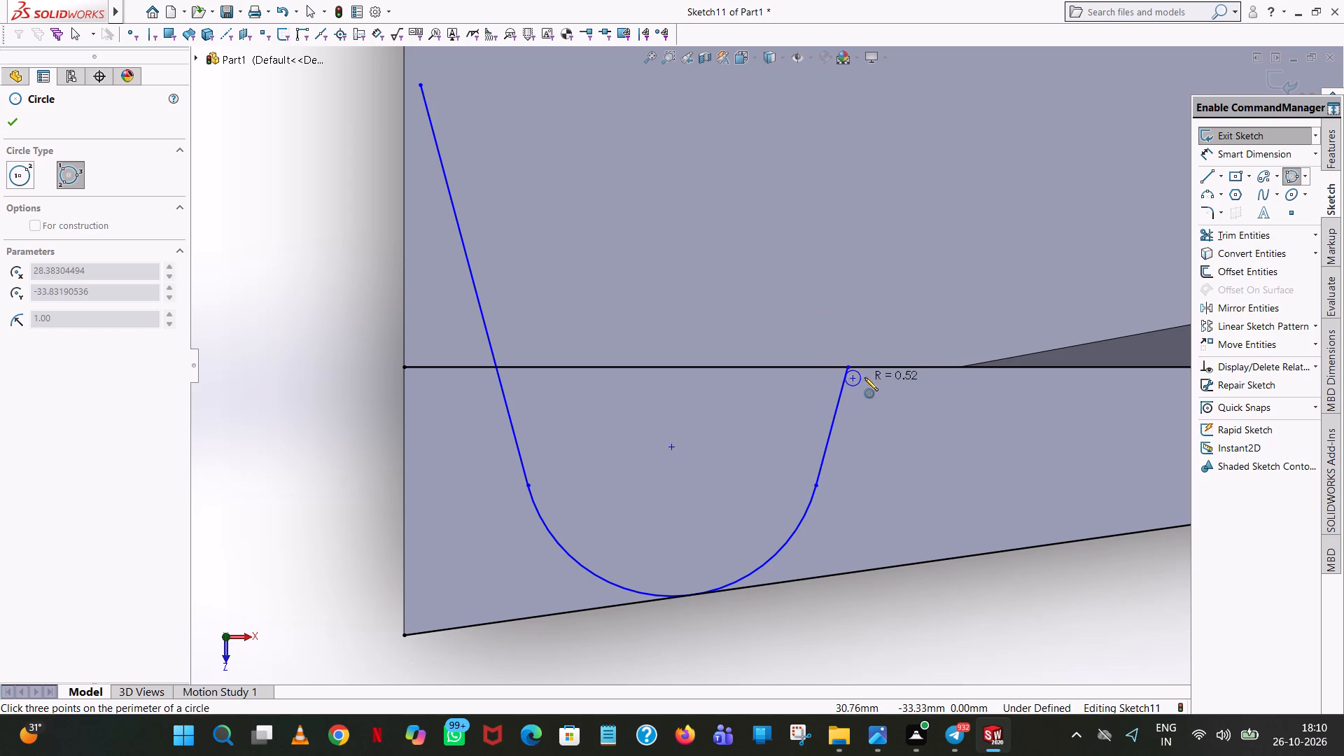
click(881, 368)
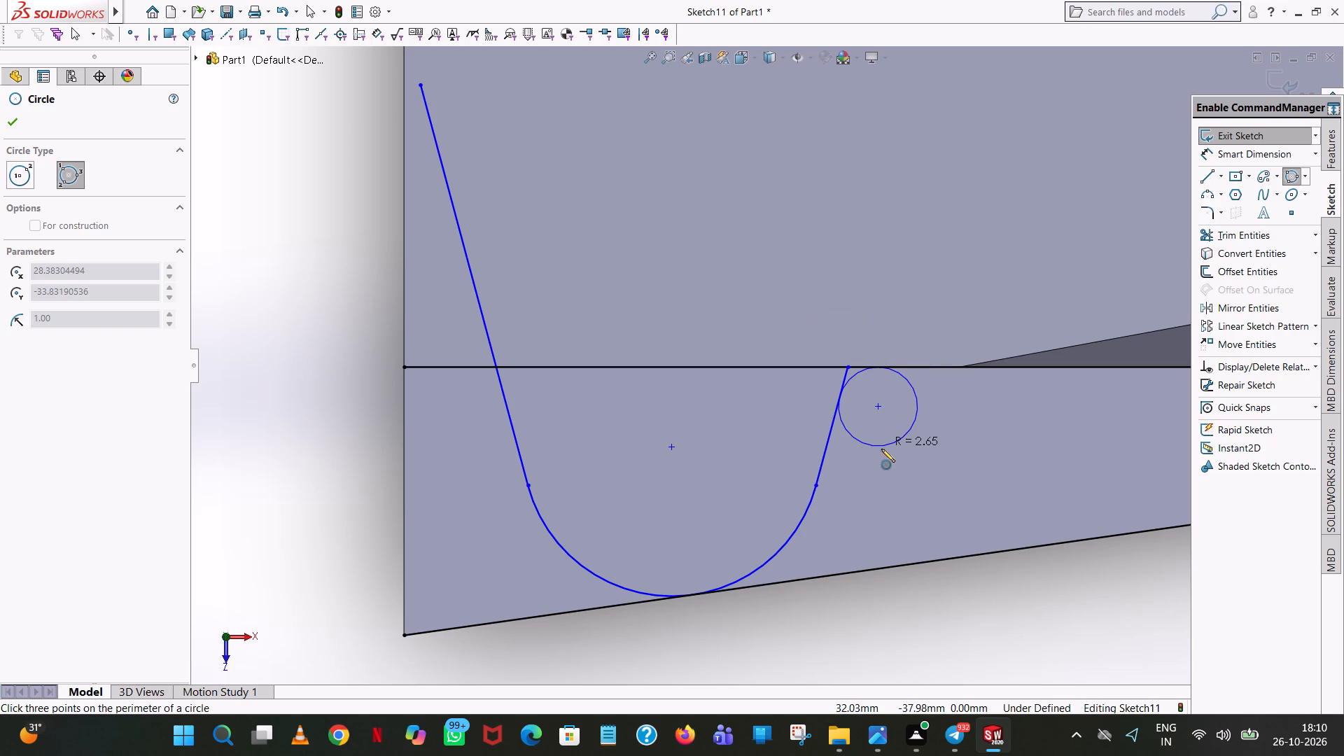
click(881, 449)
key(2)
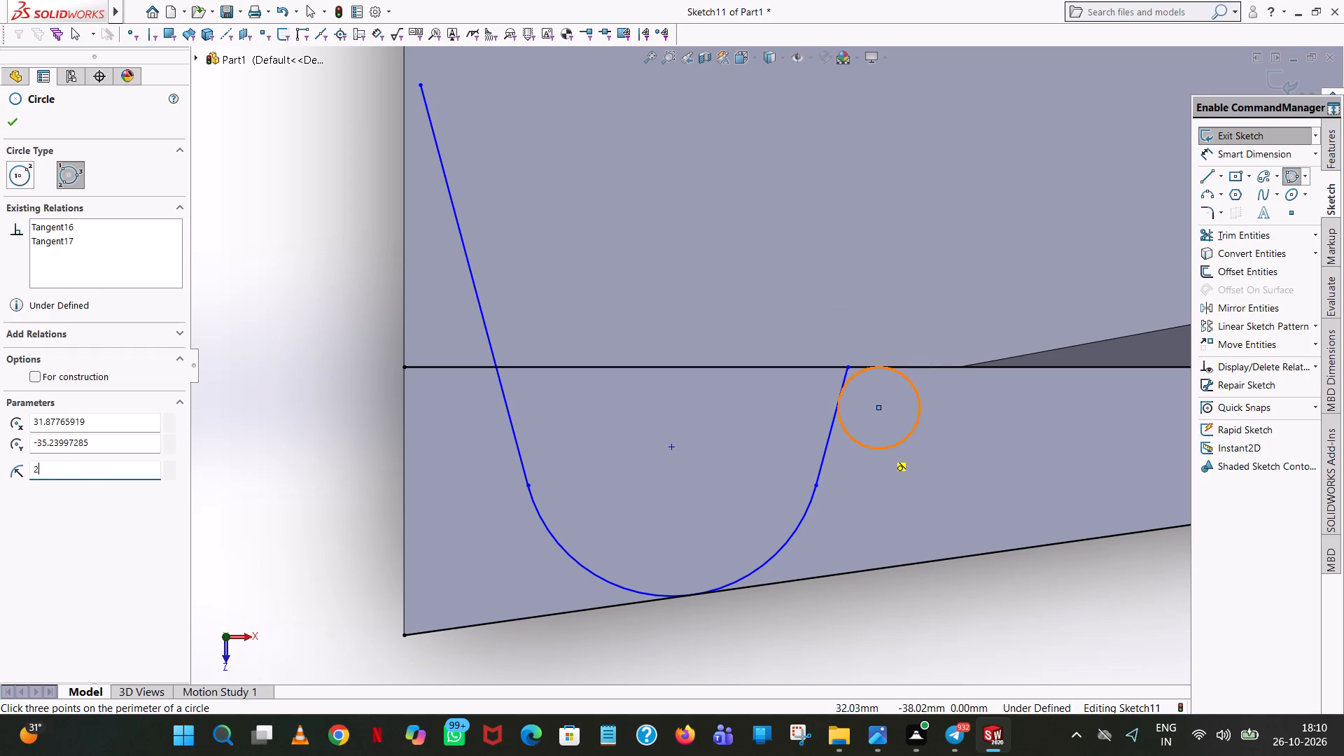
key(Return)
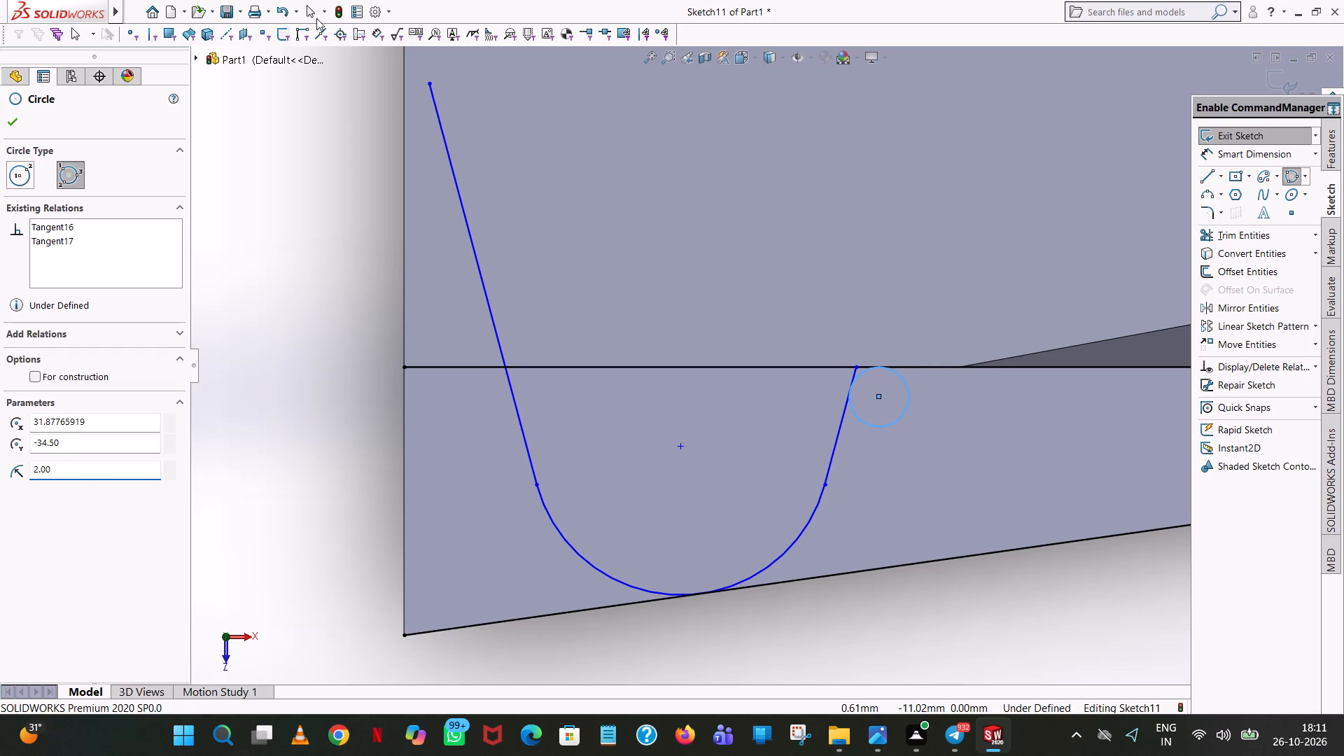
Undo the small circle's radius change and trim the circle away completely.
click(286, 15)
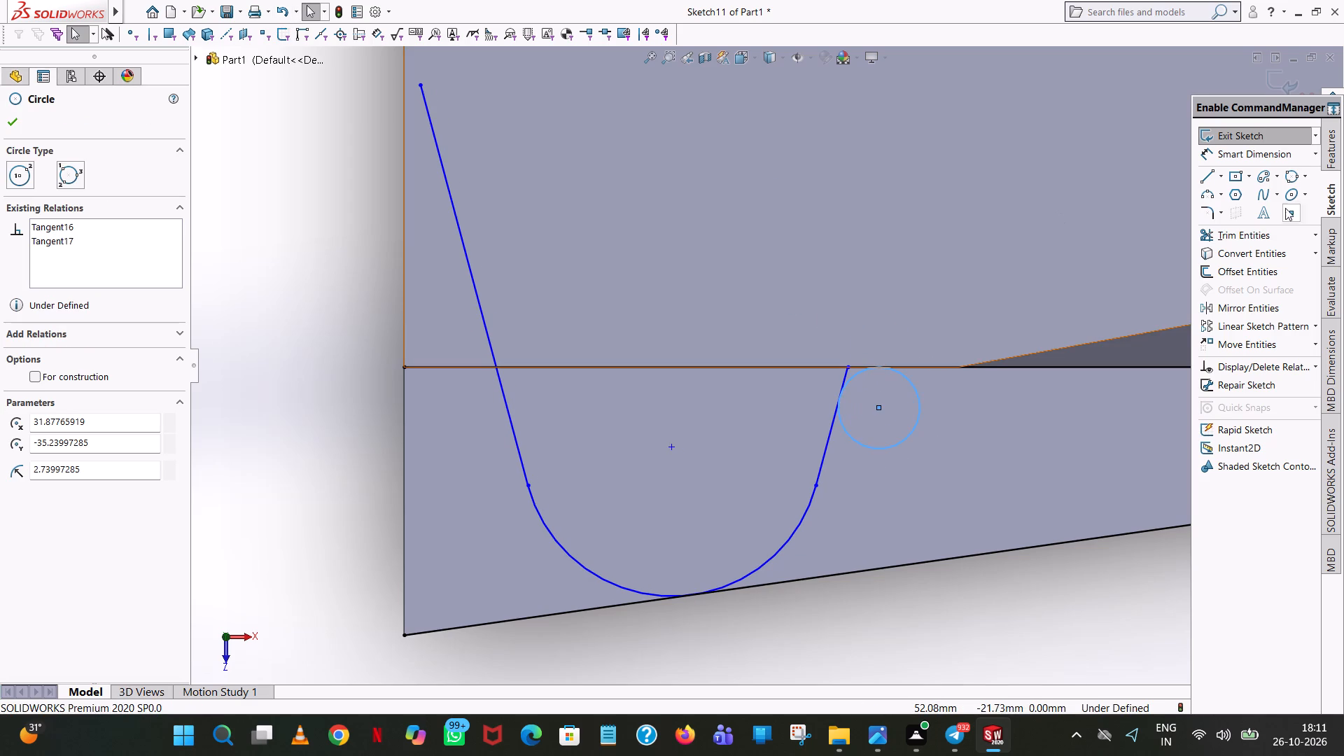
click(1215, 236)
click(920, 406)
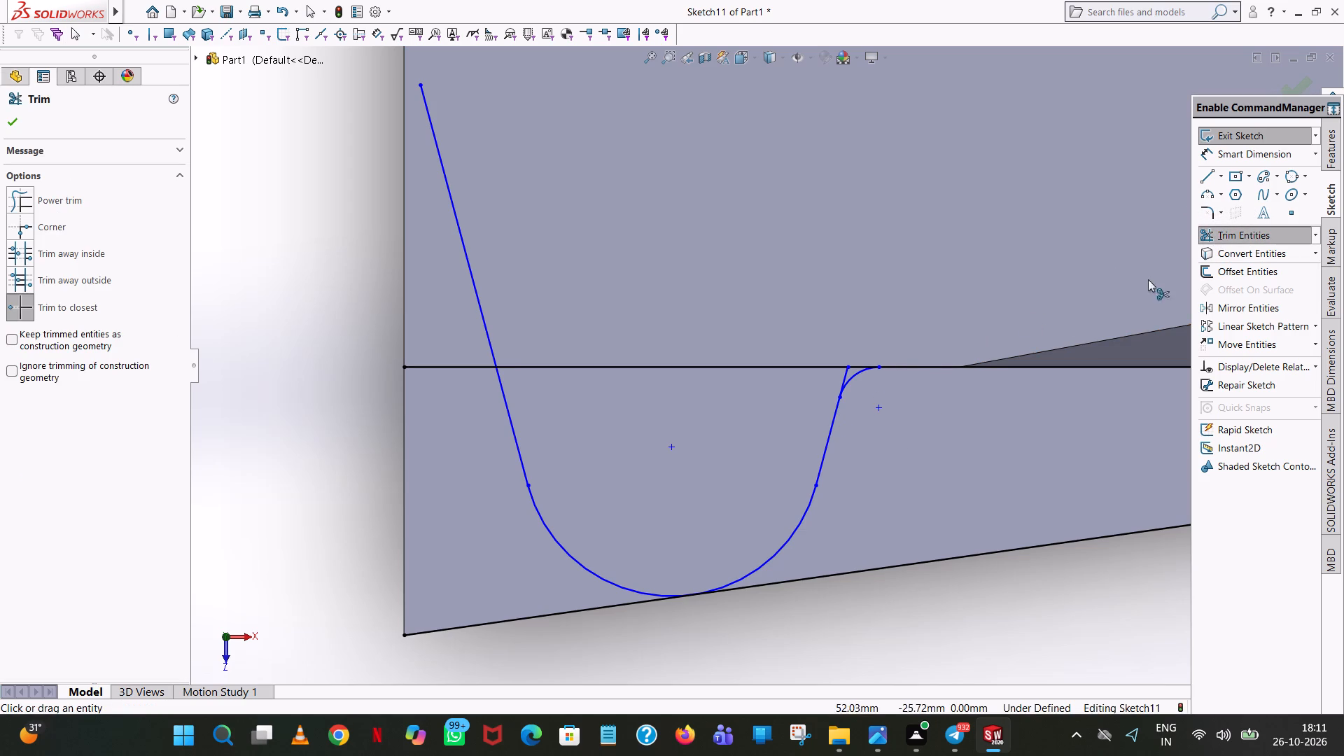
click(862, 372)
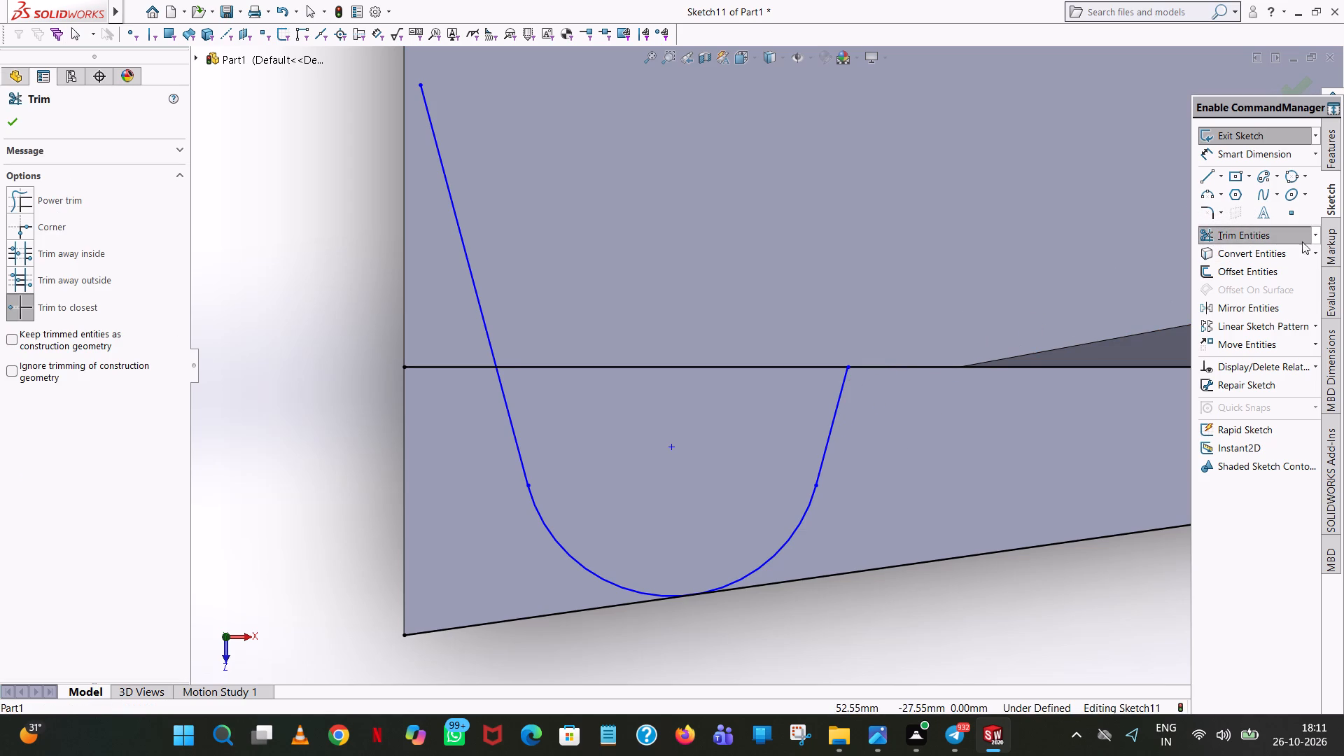
Trim the wide-end slanted line where it extends past the ledge's inner edge.
click(451, 201)
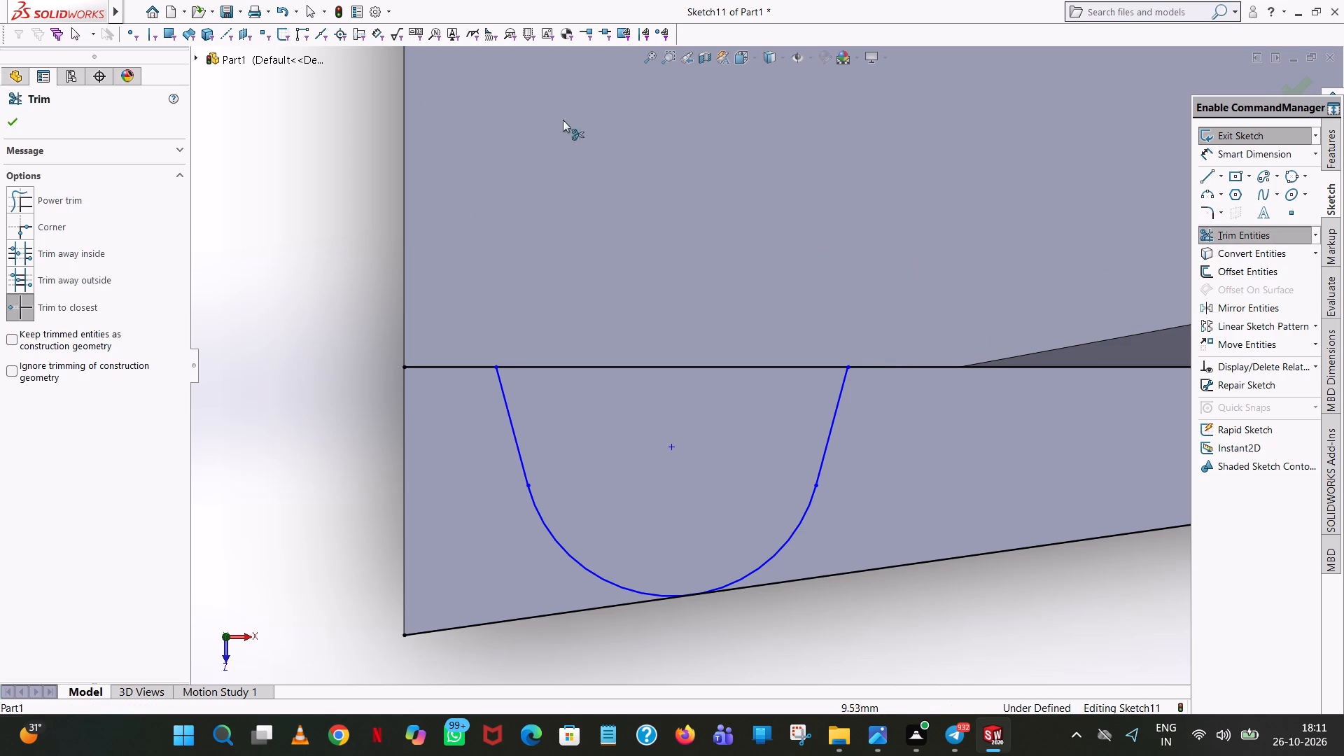
click(21, 122)
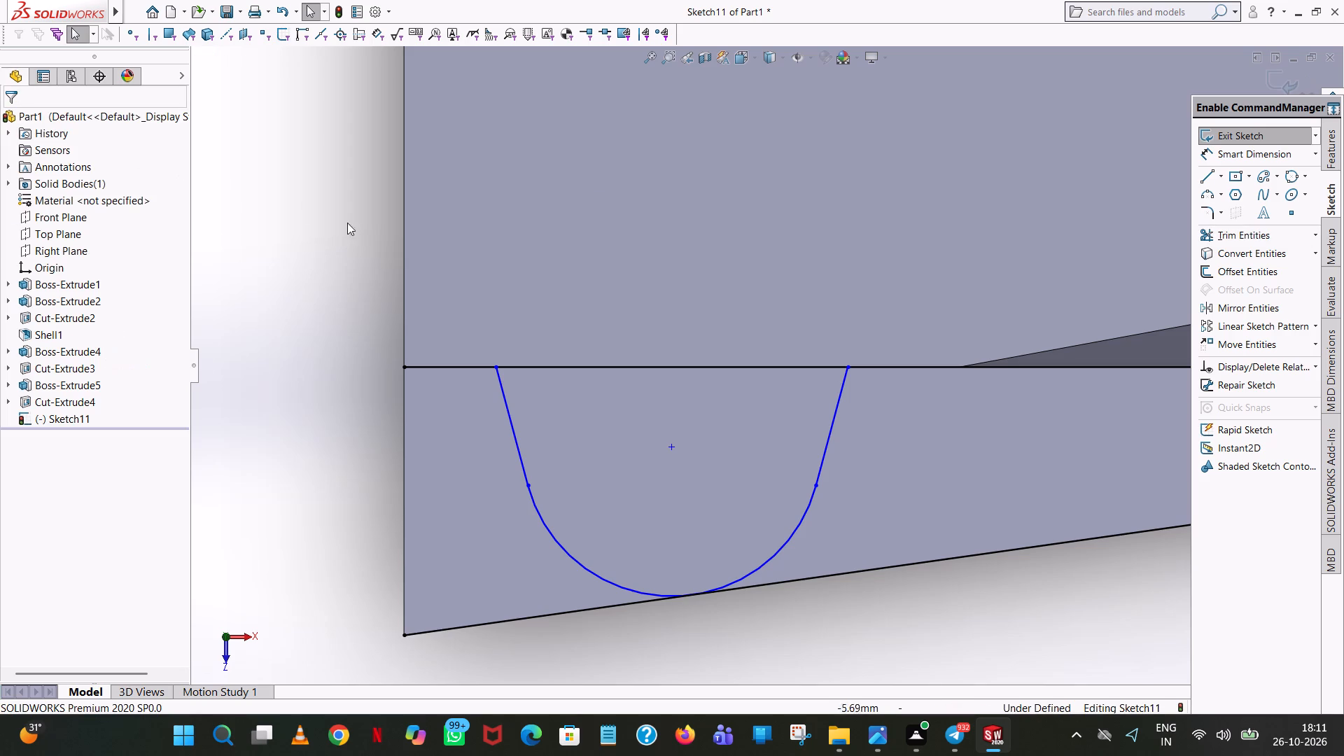
Dimension the radius of the profile's arc.
click(1254, 157)
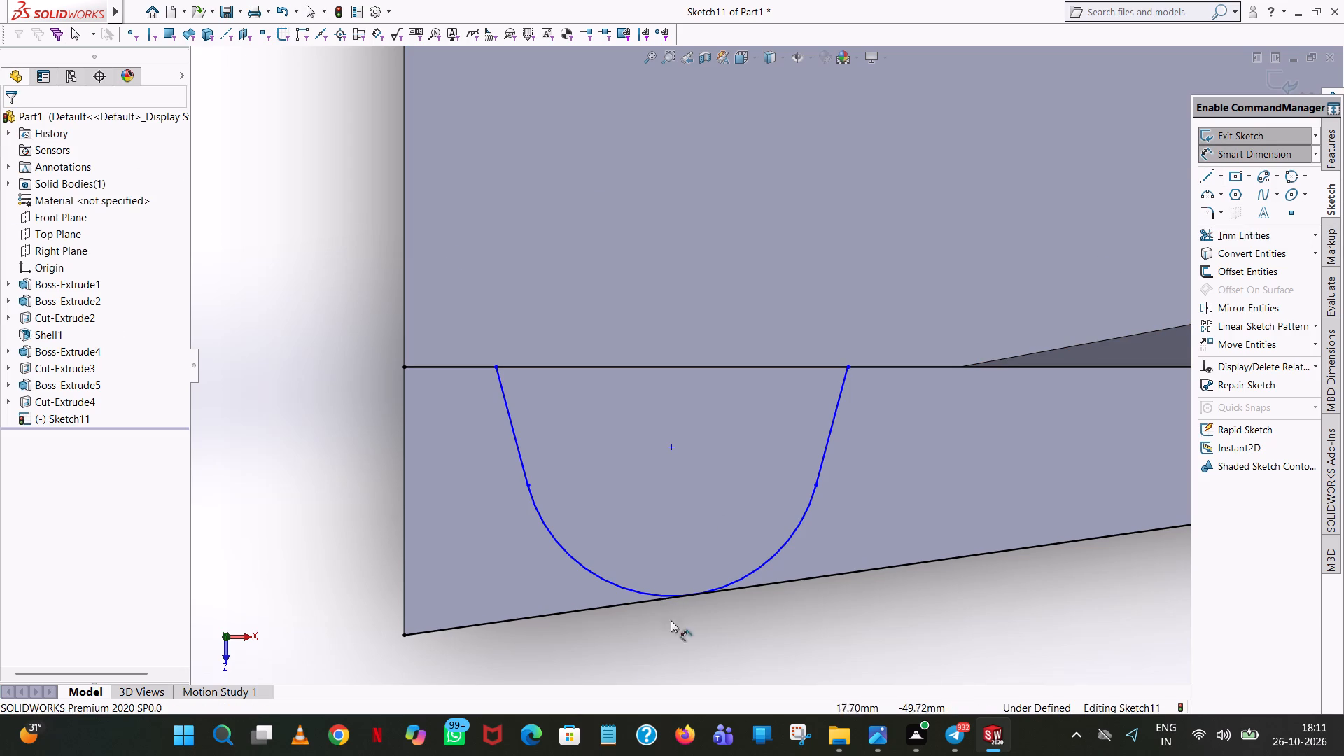
click(644, 591)
click(612, 638)
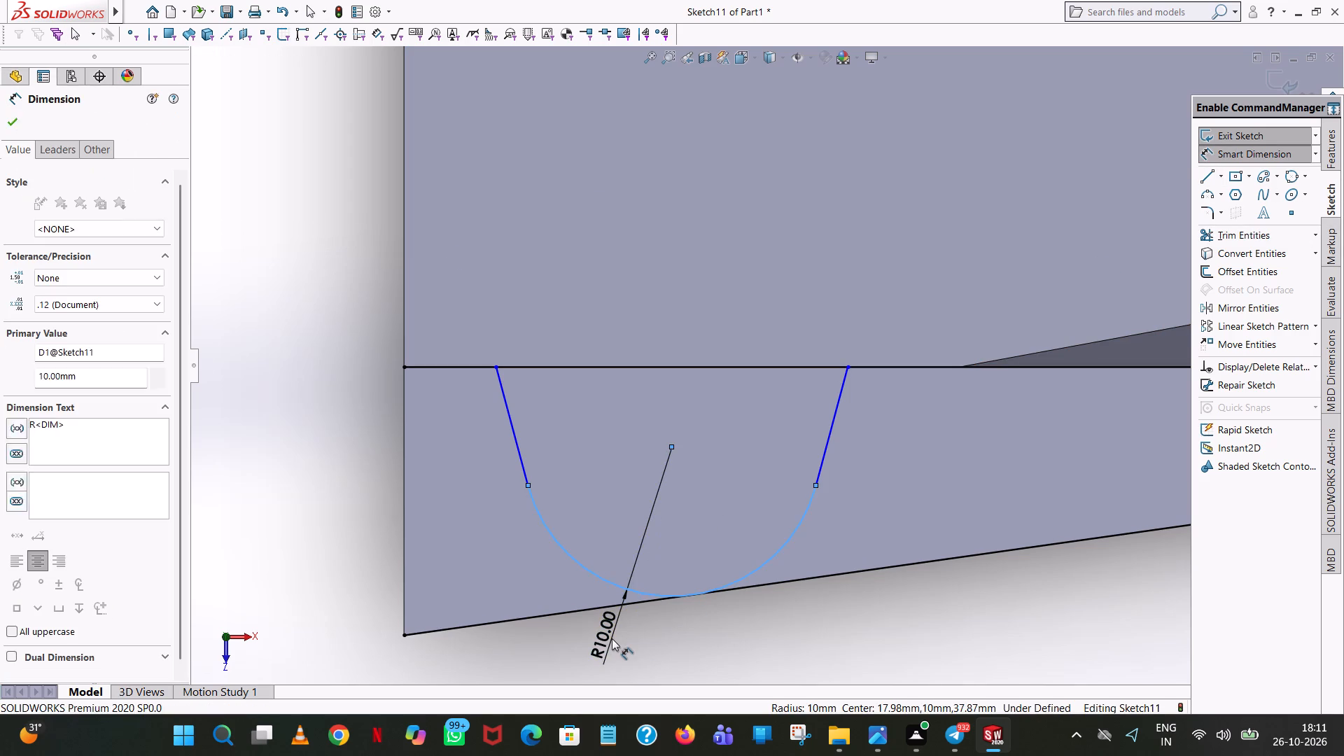
click(550, 618)
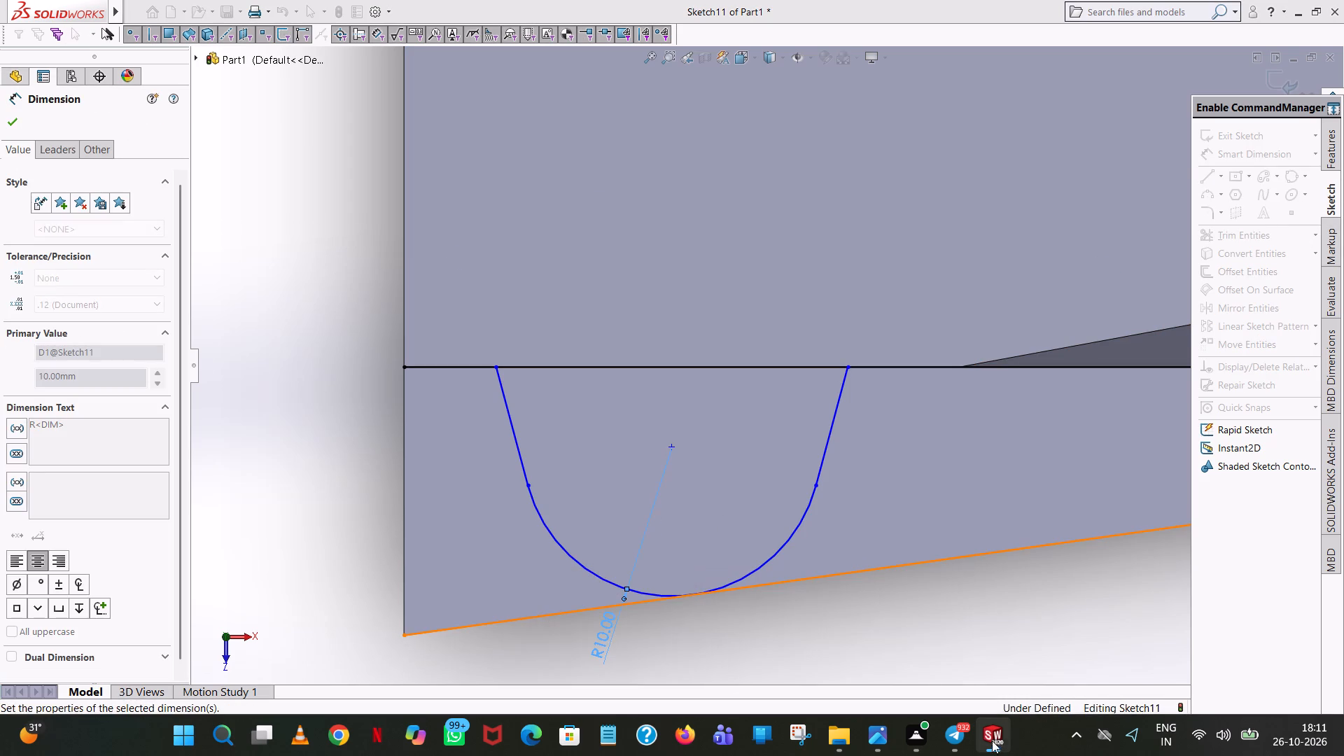
Dimension the vertical distance from the origin to the arc's center.
scroll(992, 736, up, 5)
scroll(792, 468, up, 2)
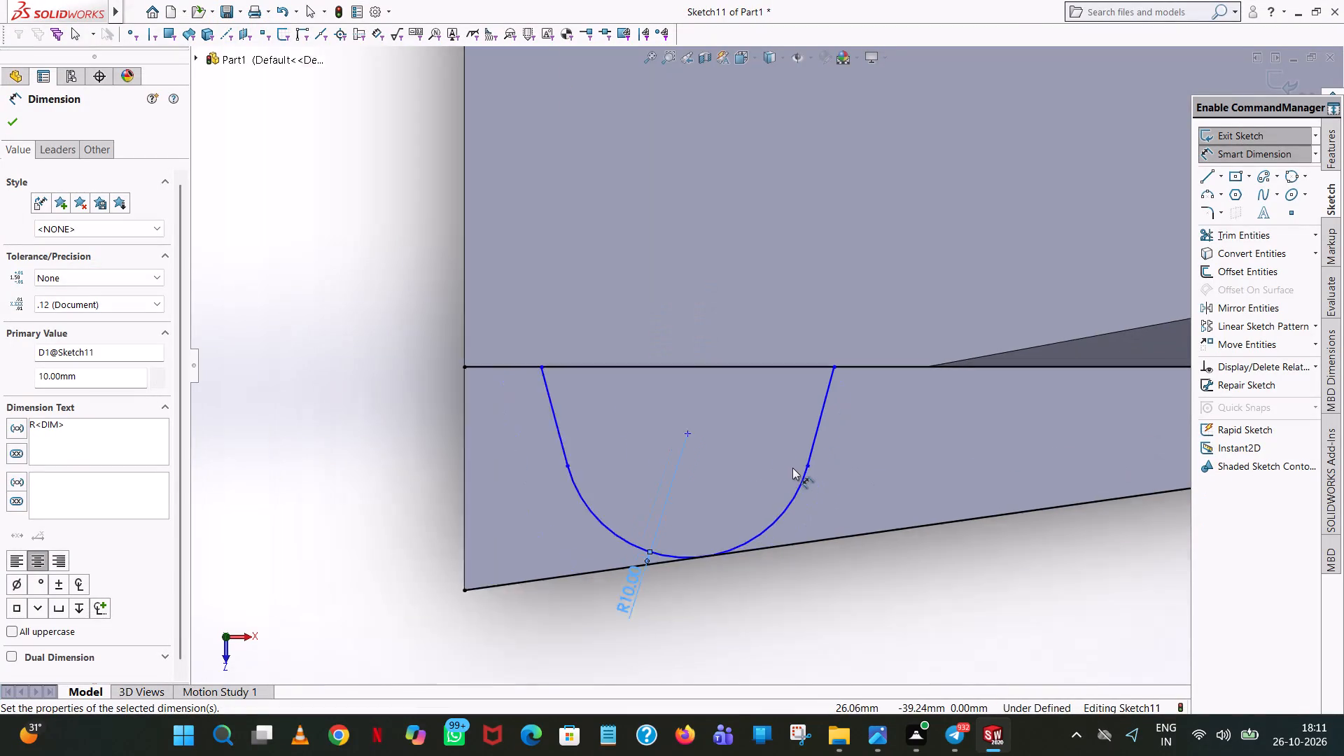
scroll(792, 468, up, 2)
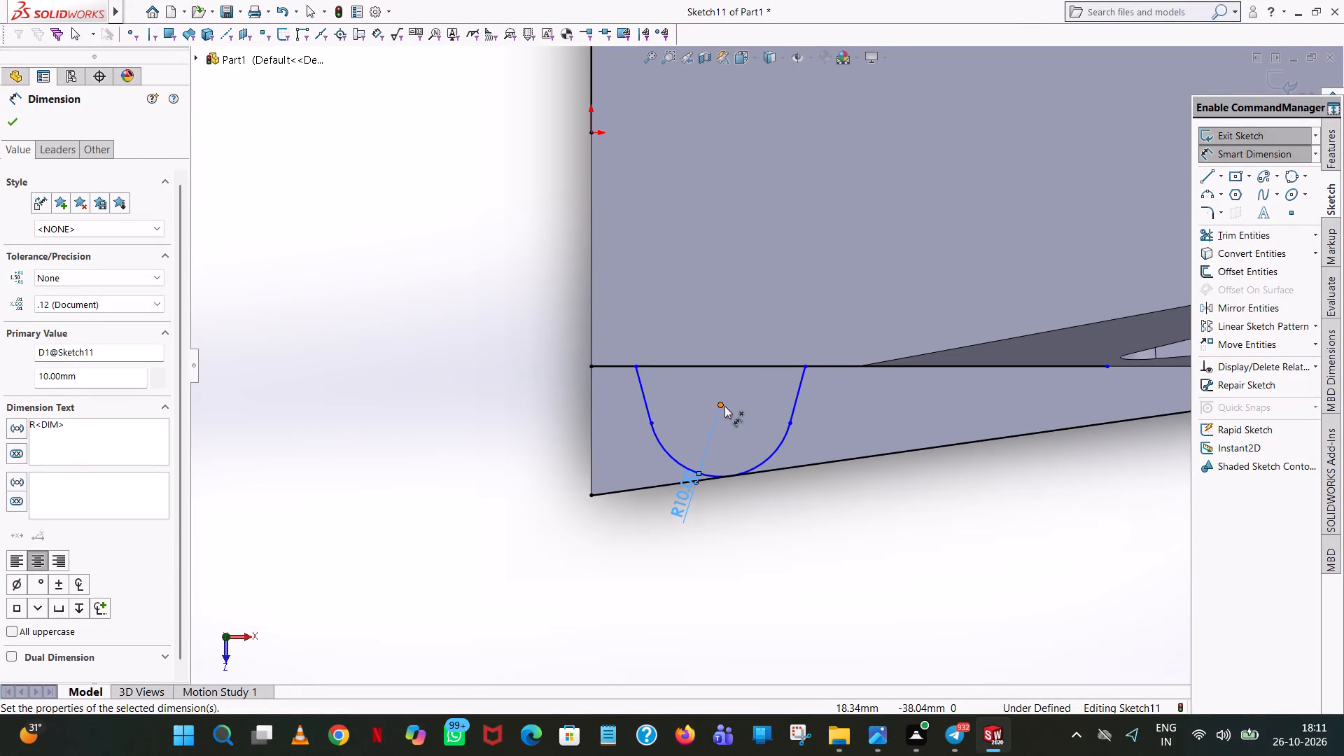
click(725, 406)
click(592, 136)
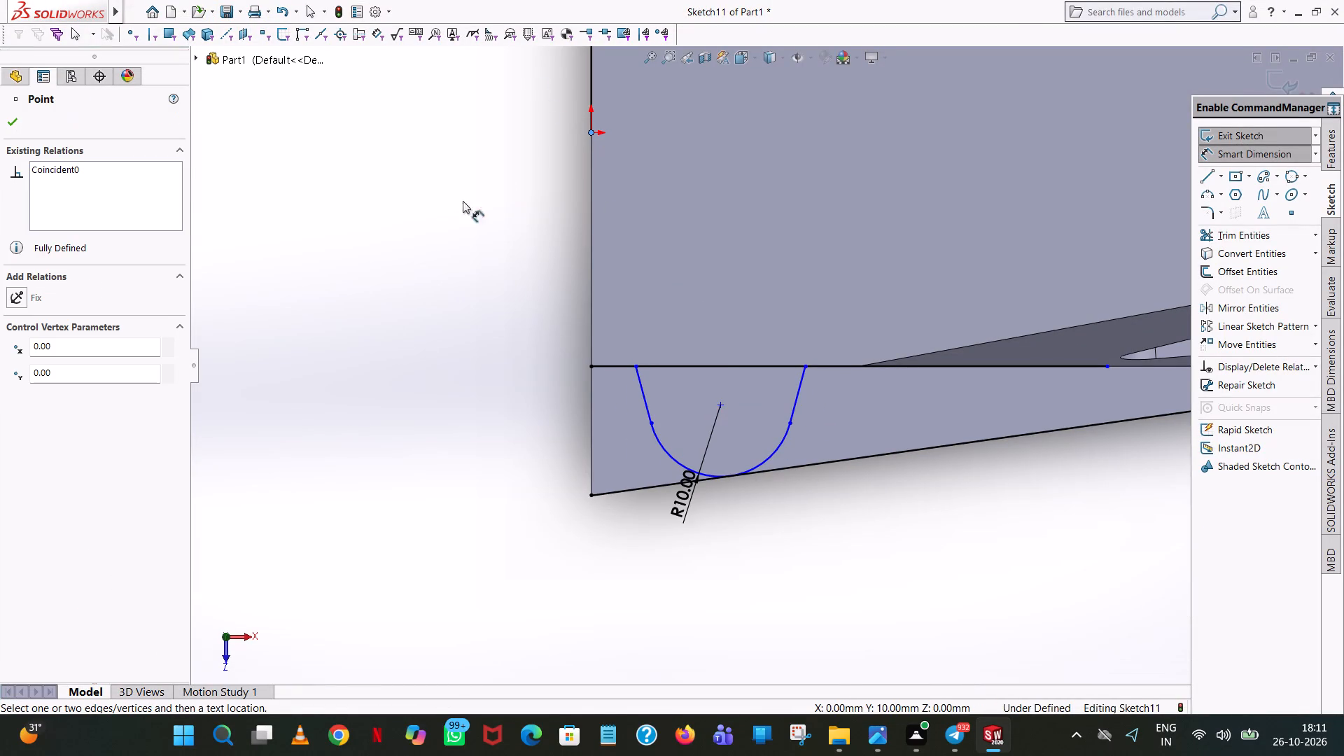
click(720, 402)
click(378, 311)
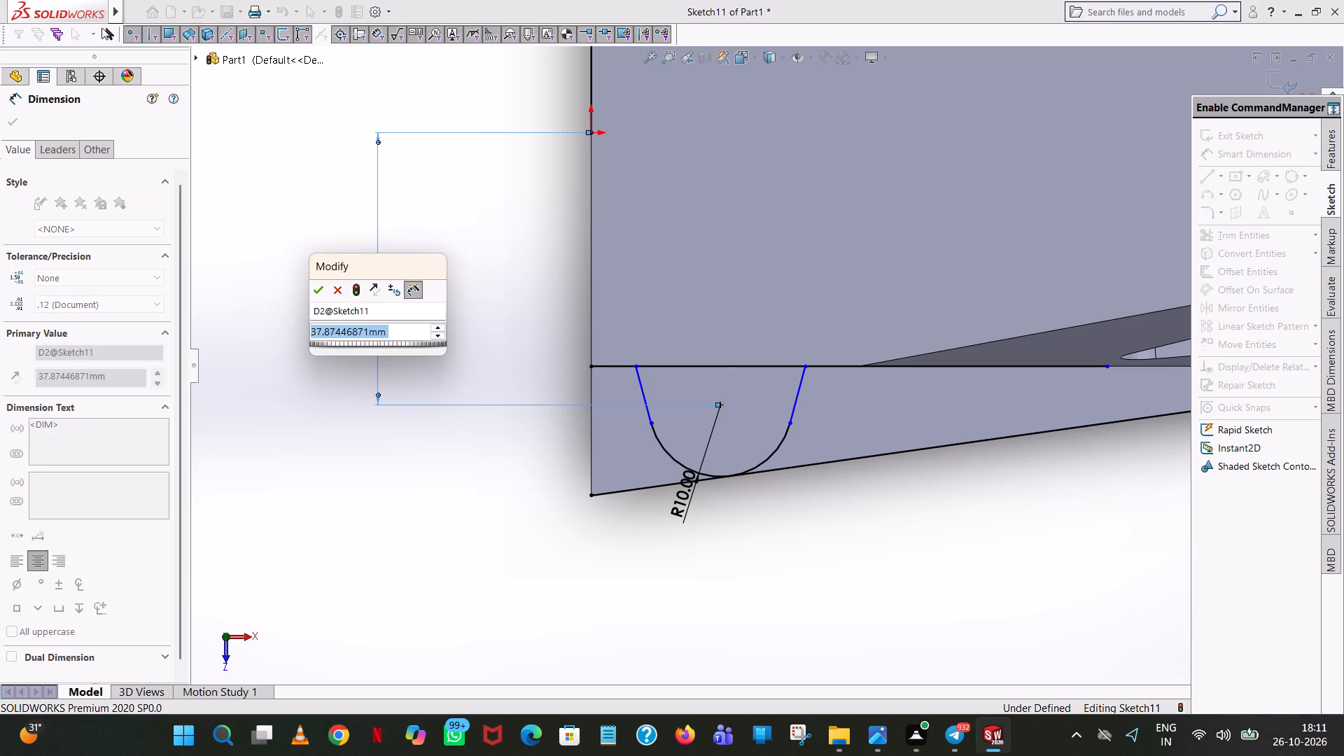
click(314, 286)
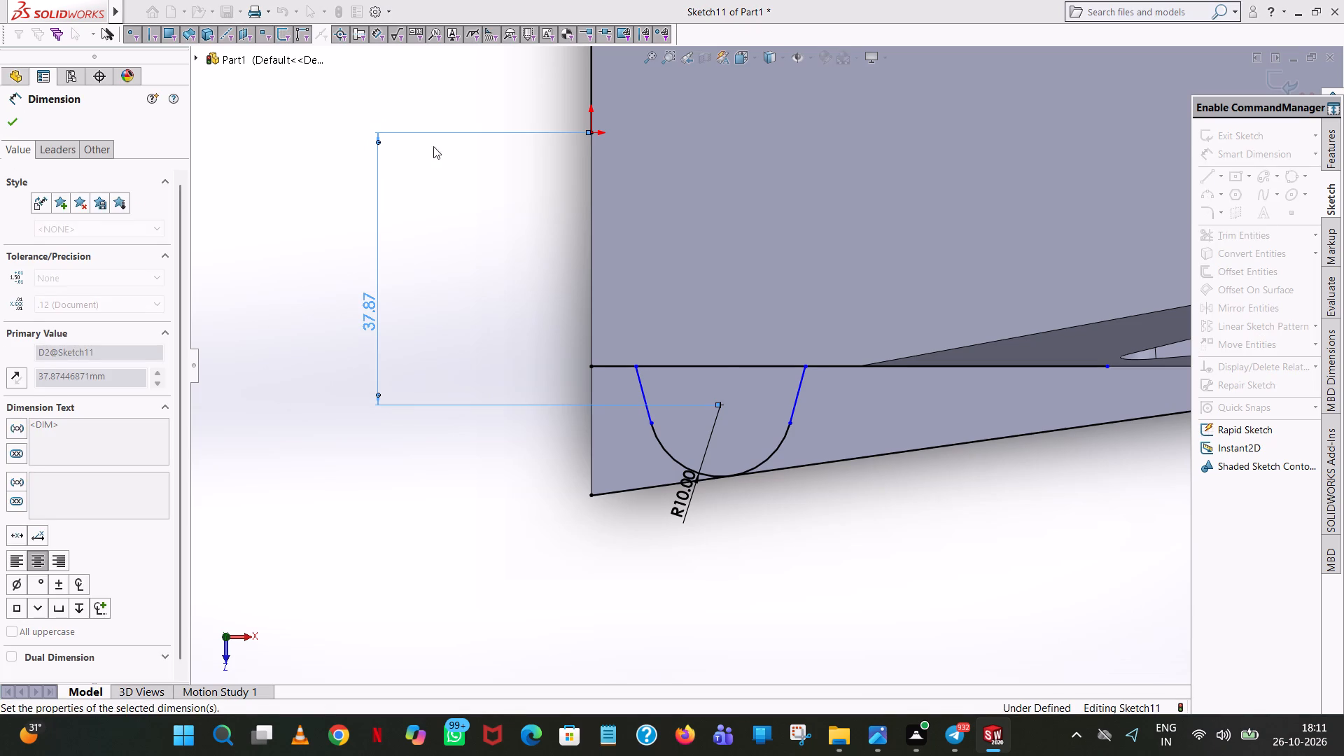
click(435, 145)
Dimension the lengths of the wide-end and narrow-end slanted lines.
click(639, 384)
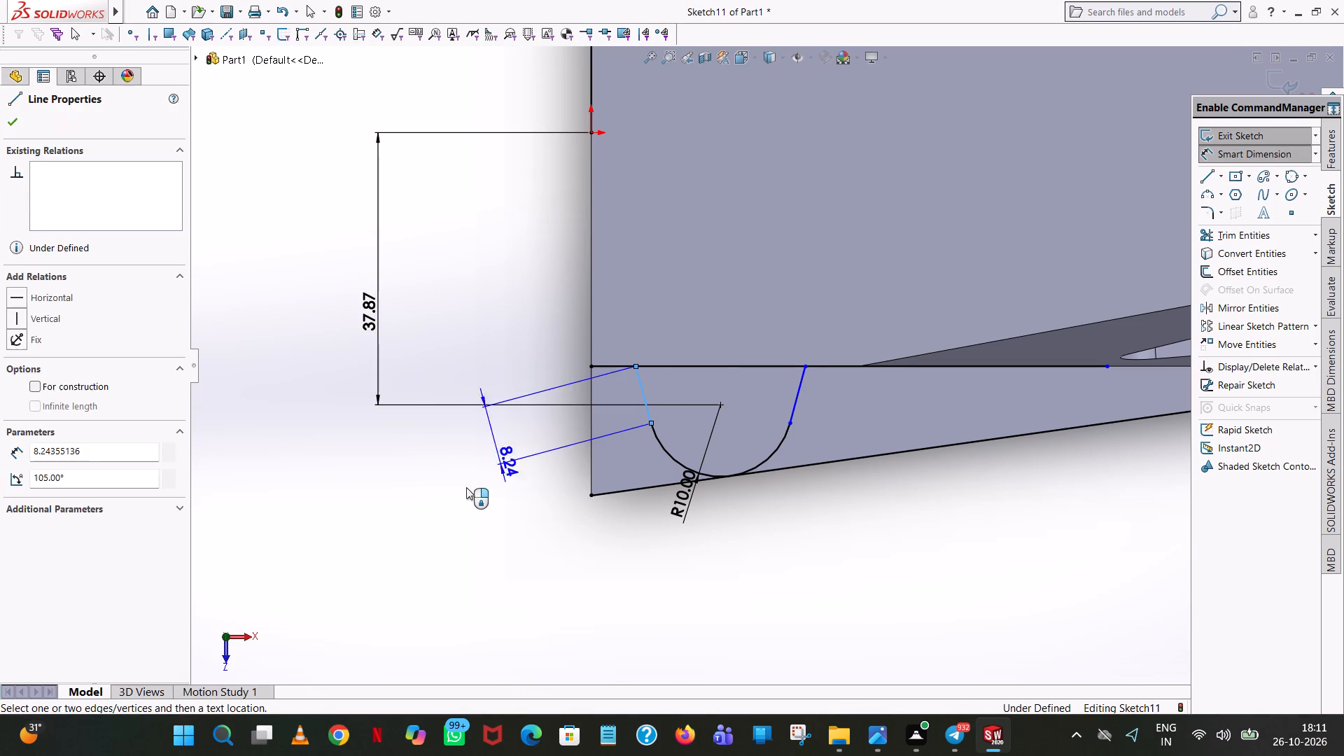
click(459, 492)
click(396, 476)
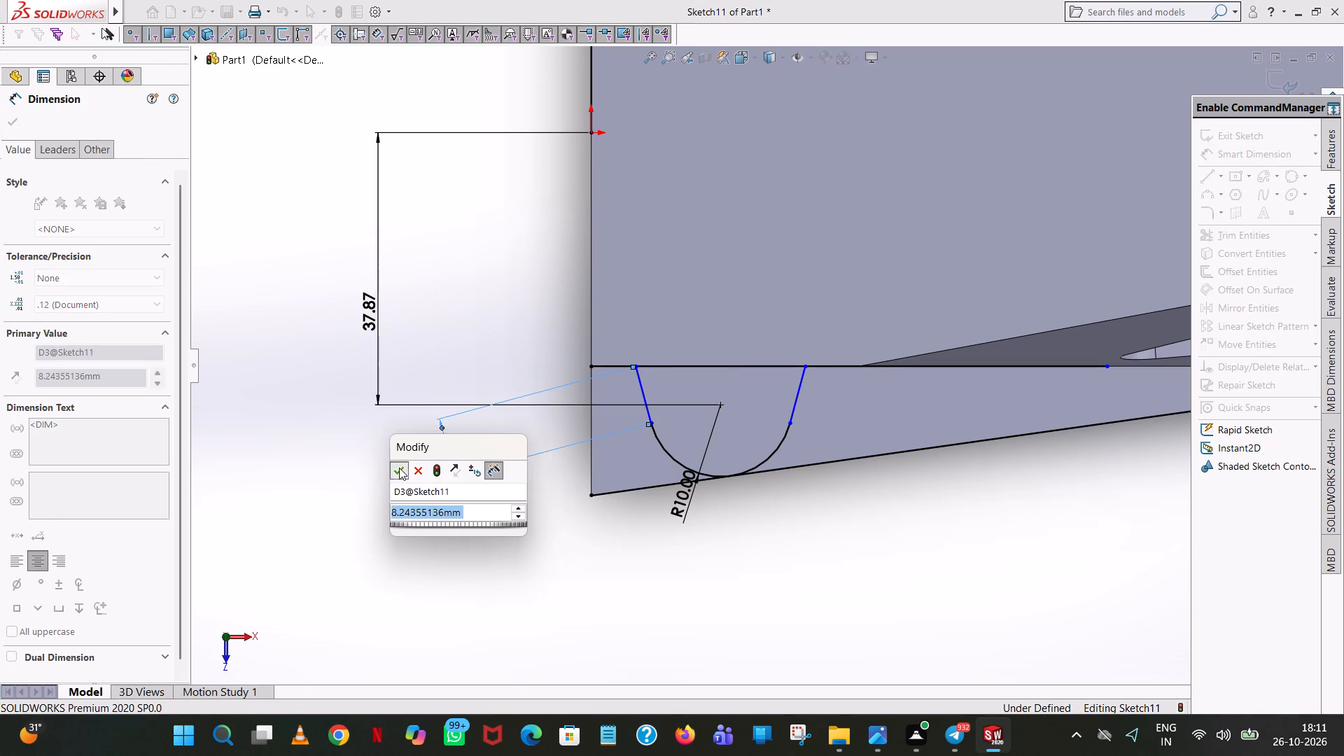
click(478, 232)
click(799, 404)
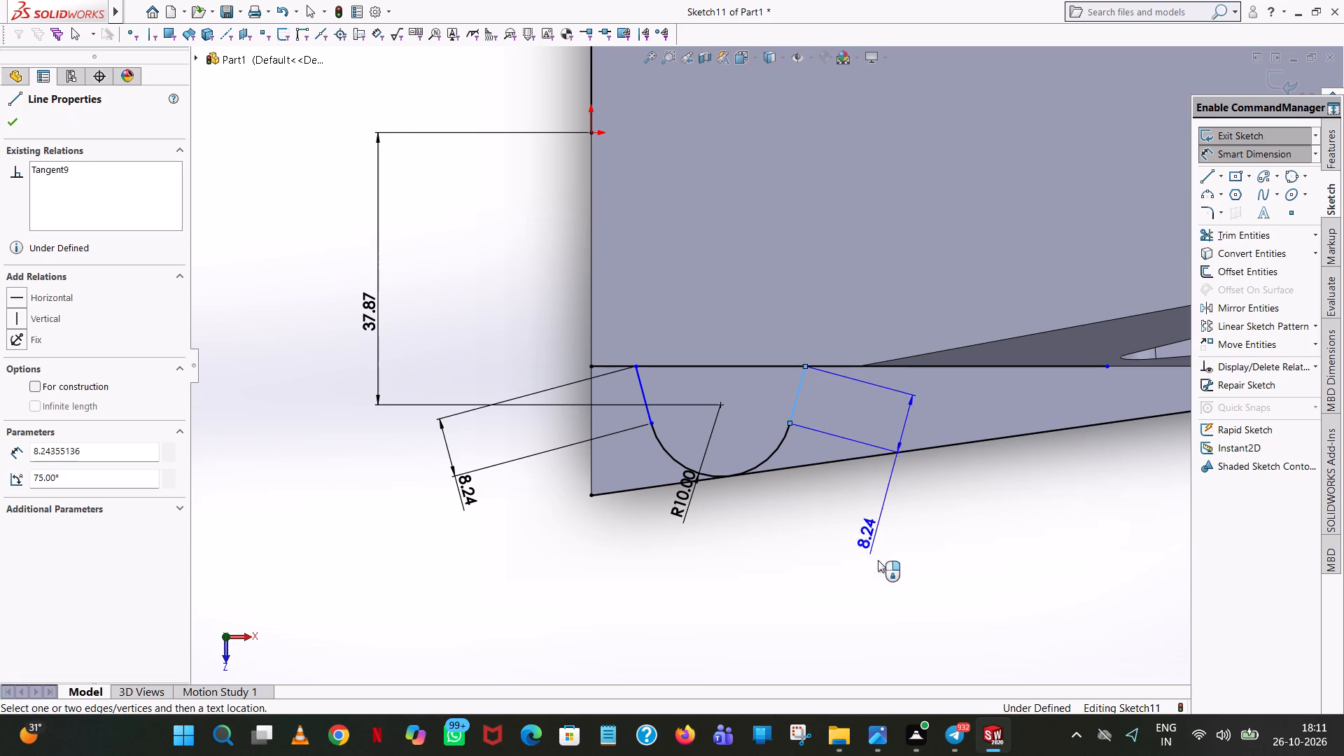
click(773, 586)
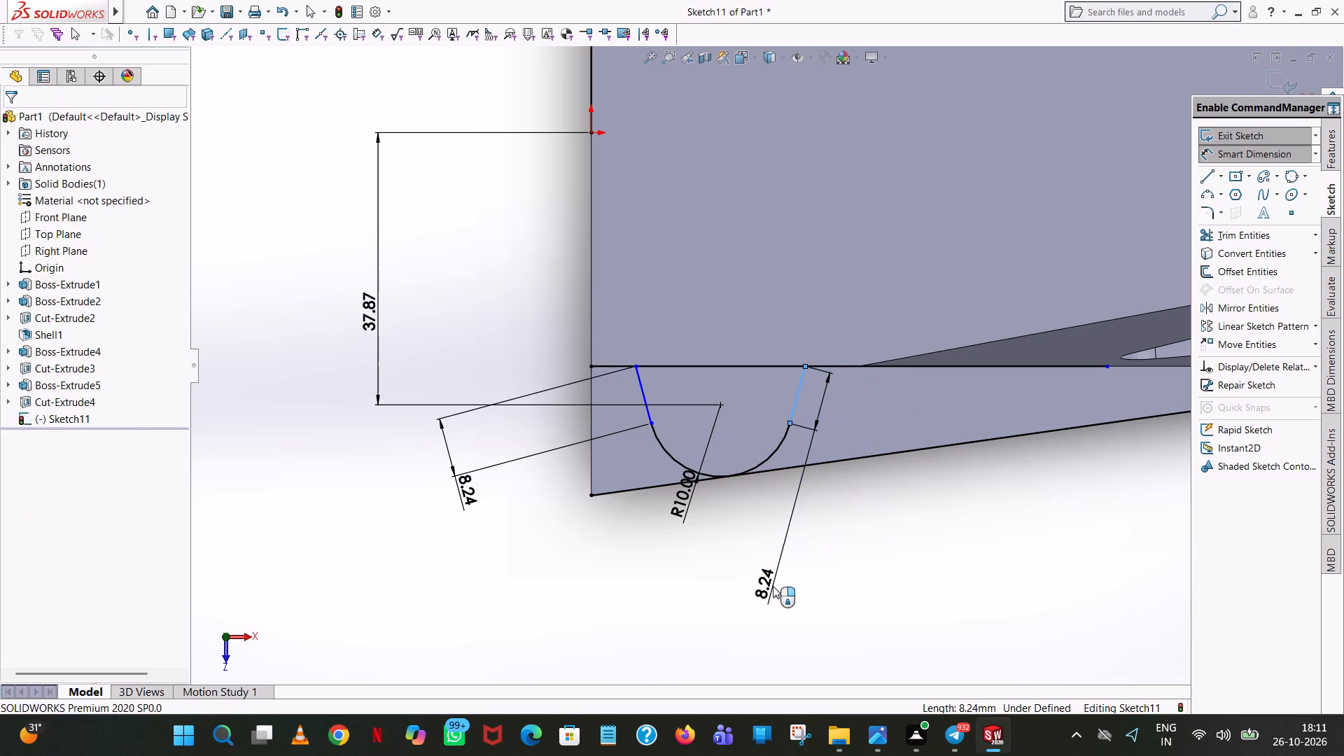
click(715, 571)
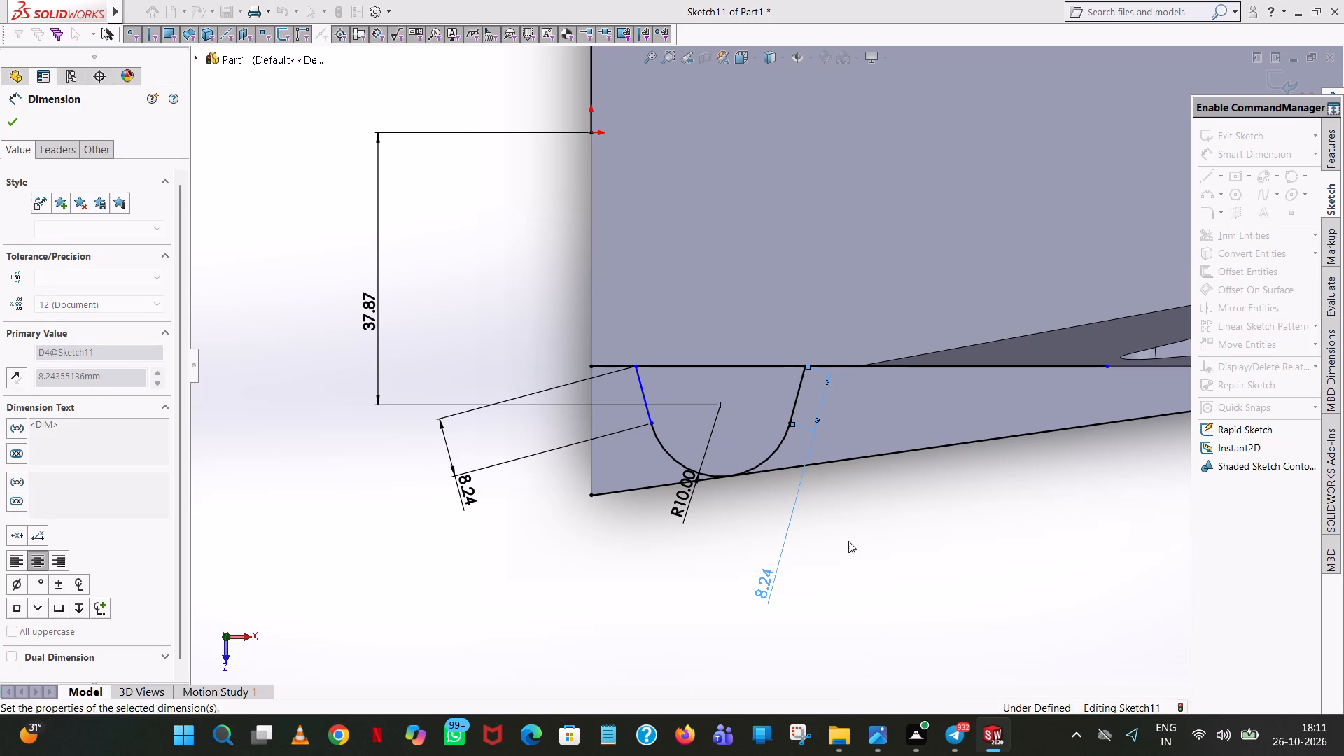
click(850, 540)
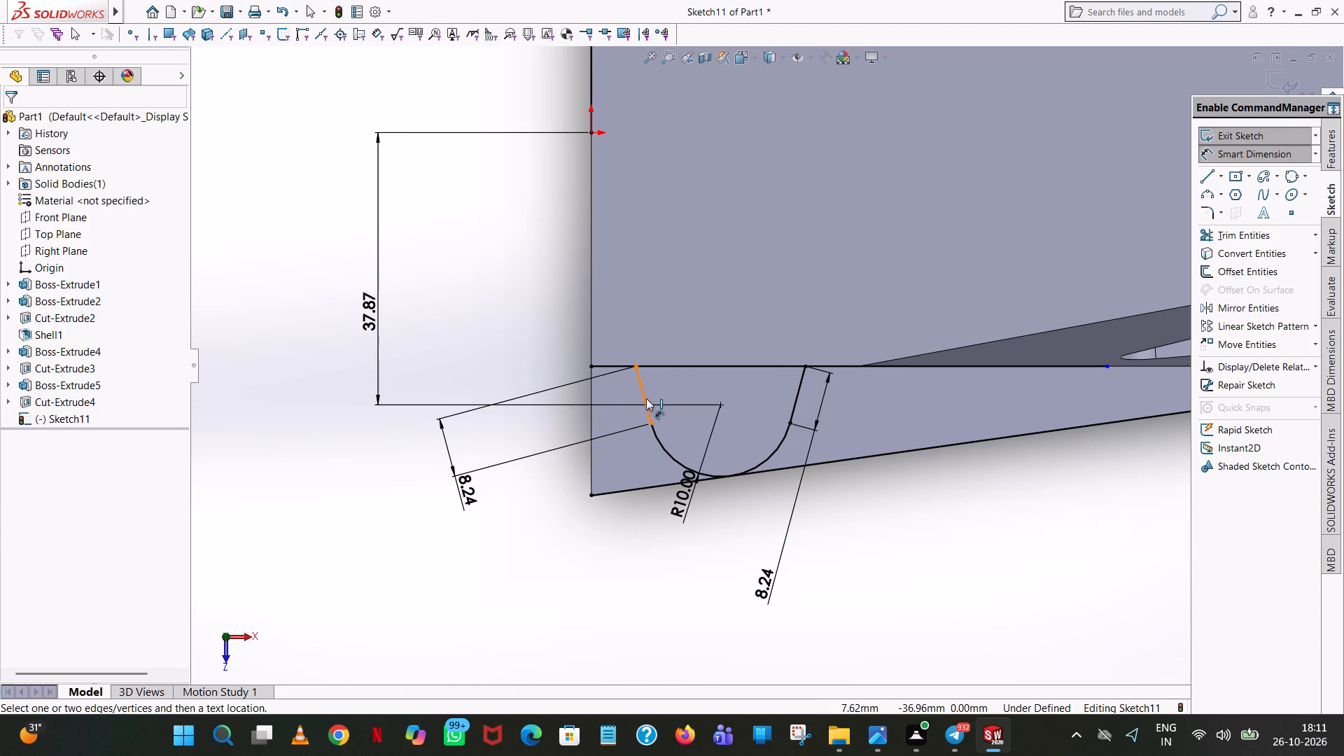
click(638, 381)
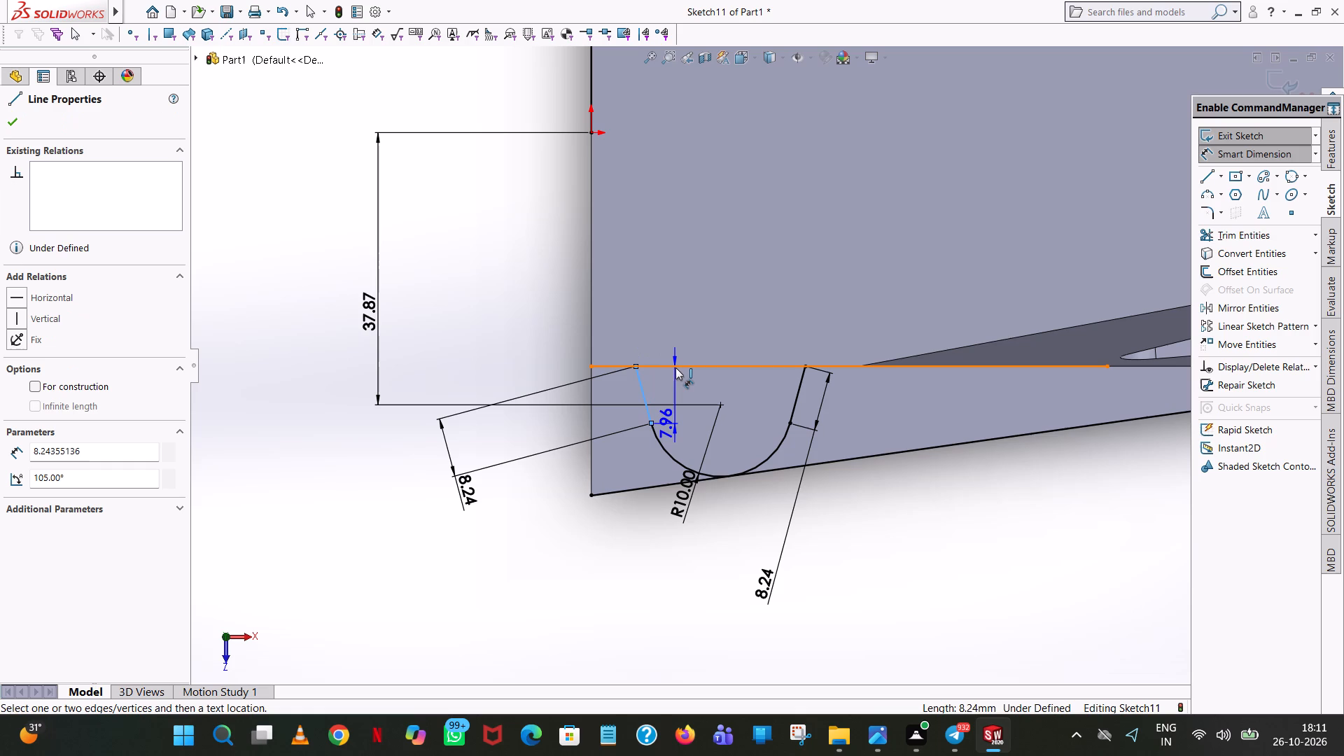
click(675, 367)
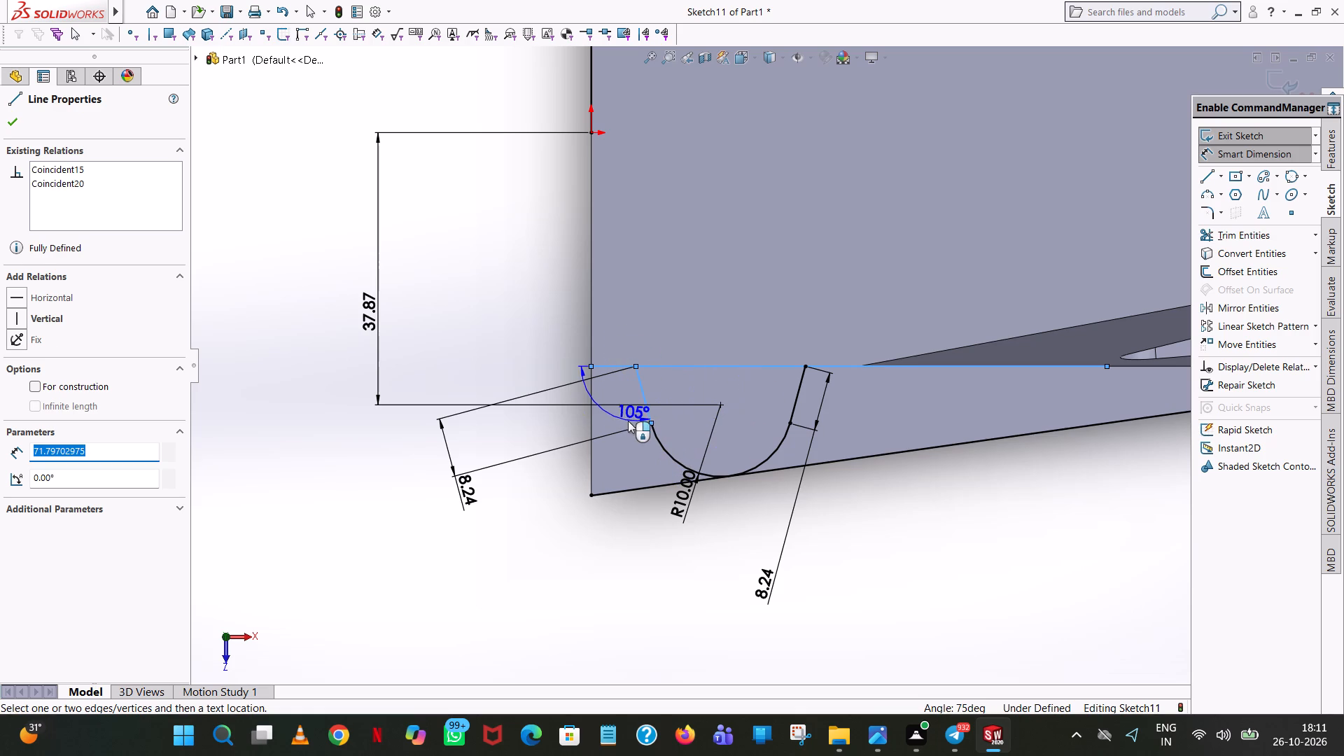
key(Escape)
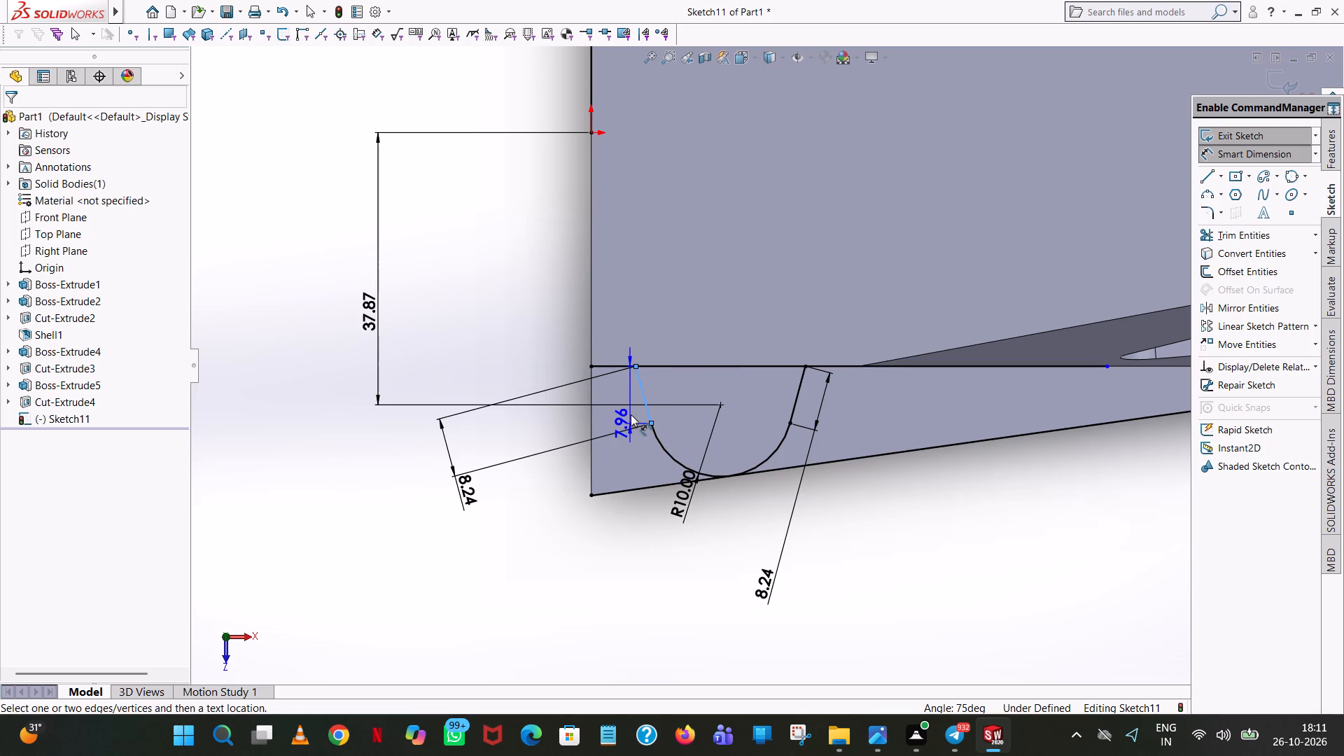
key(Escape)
Dimension the angle between the two slanted lines of the profile.
click(643, 395)
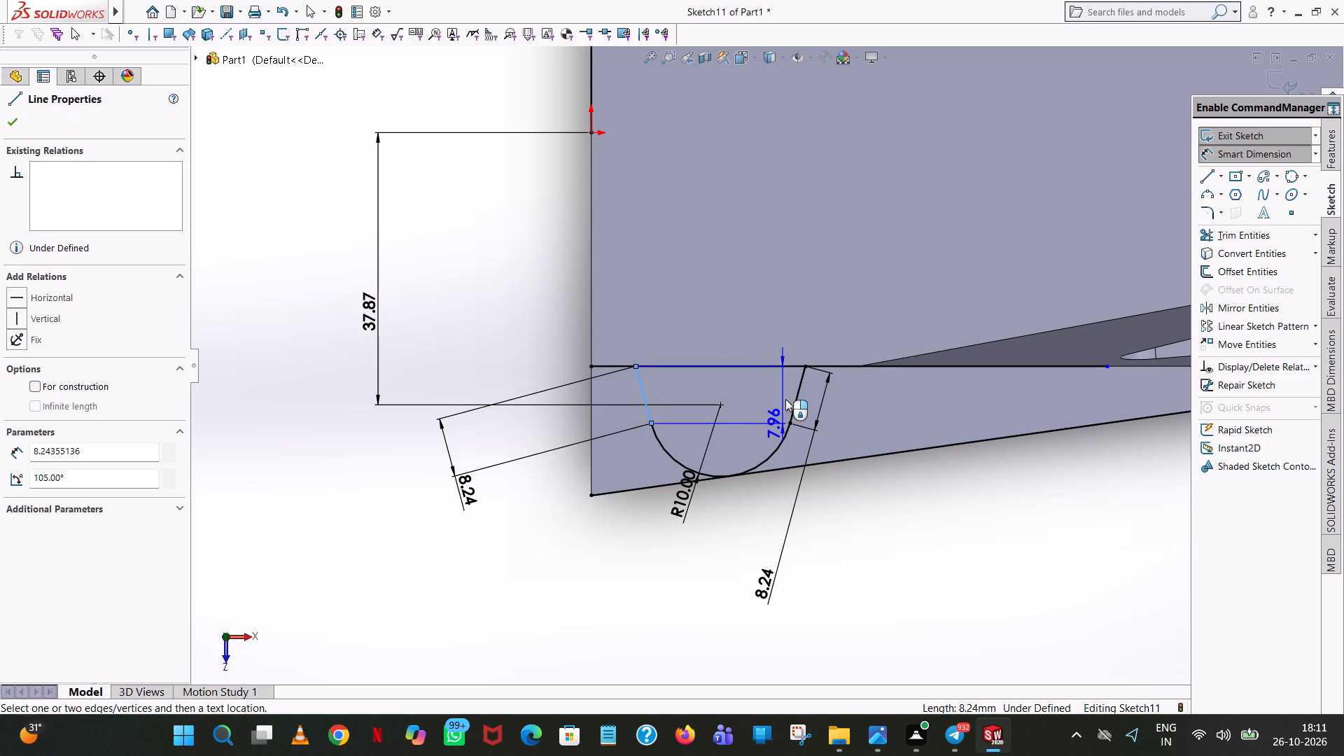
click(798, 401)
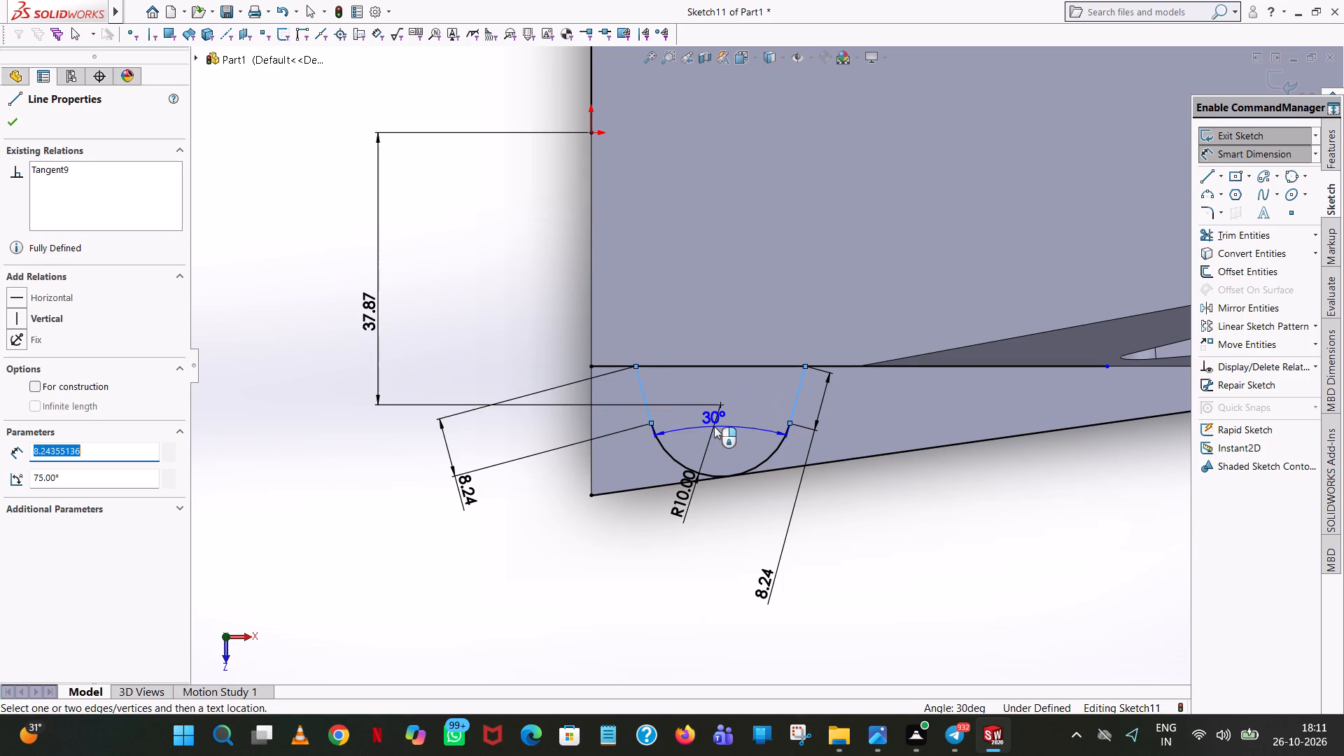
click(713, 434)
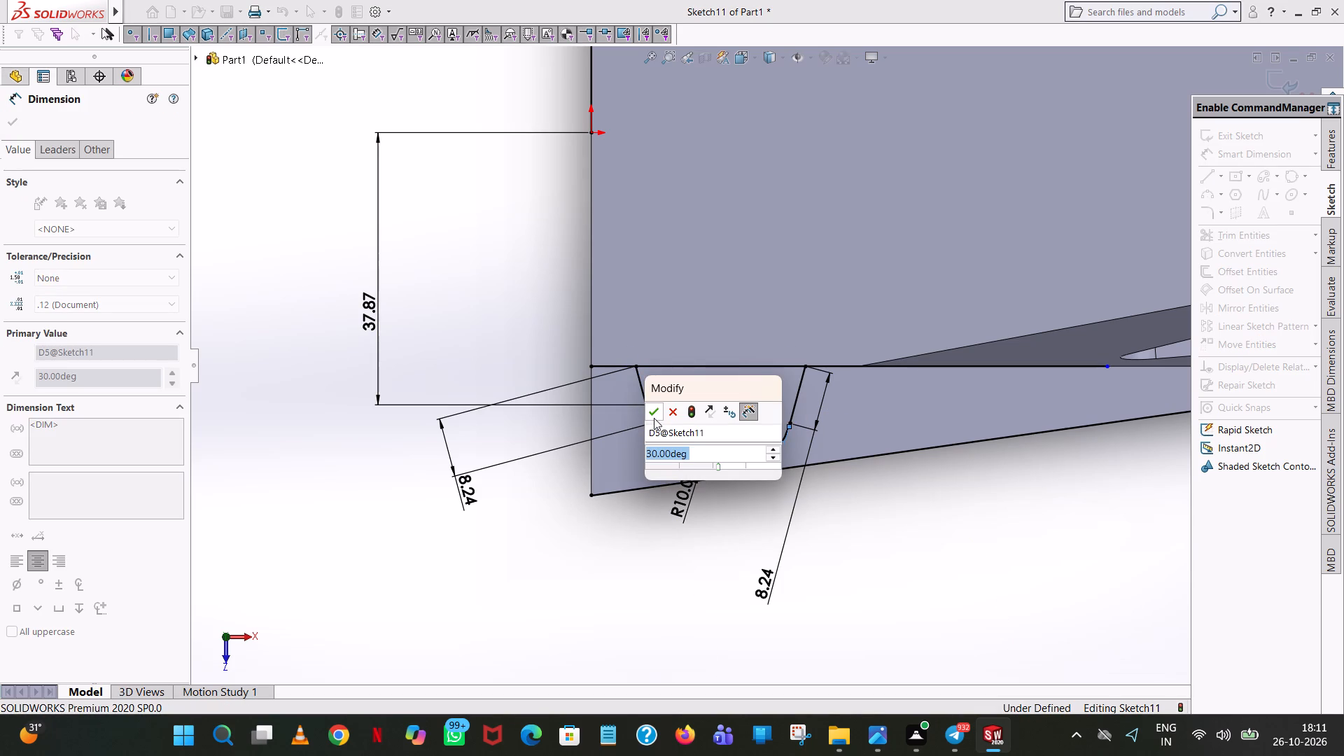
click(654, 417)
click(920, 473)
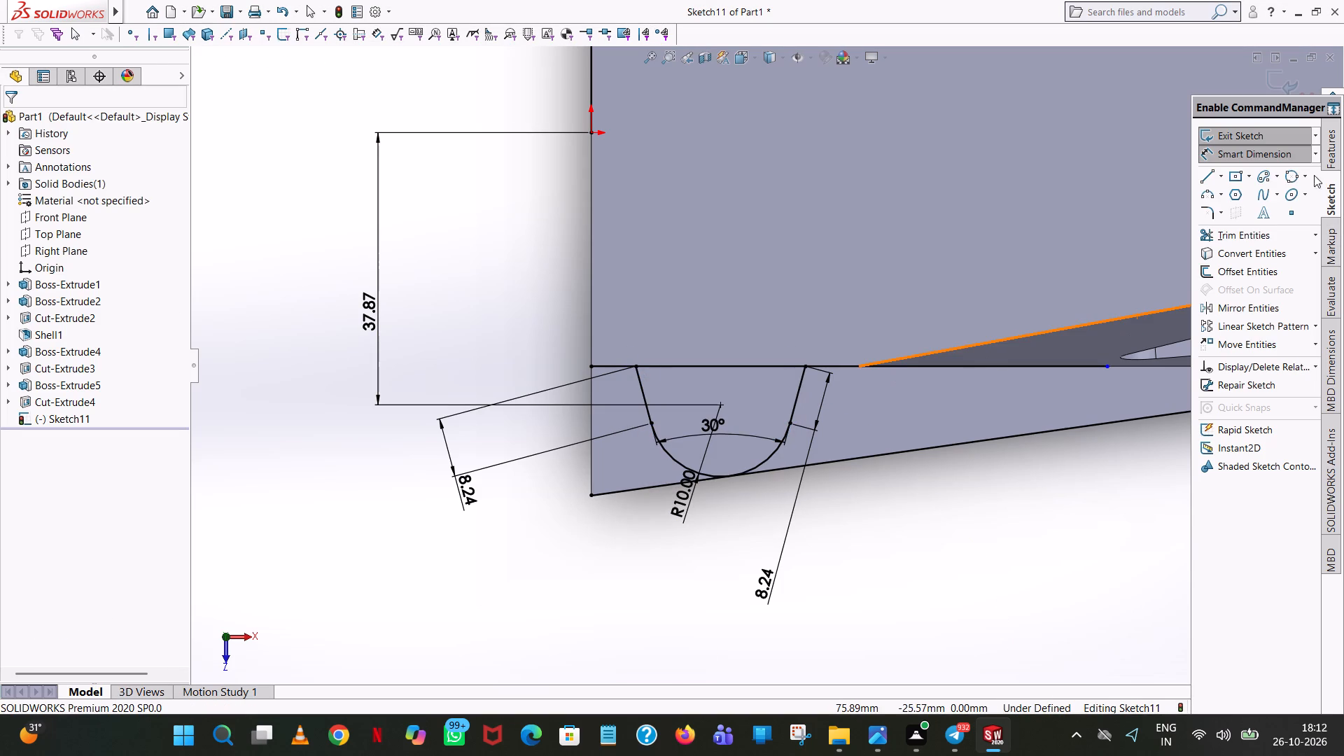
Draw a perimeter circle of radius 2 mm outside the profile, tangent to the narrow-end slanted line and the ledge's inner edge line.
click(1296, 174)
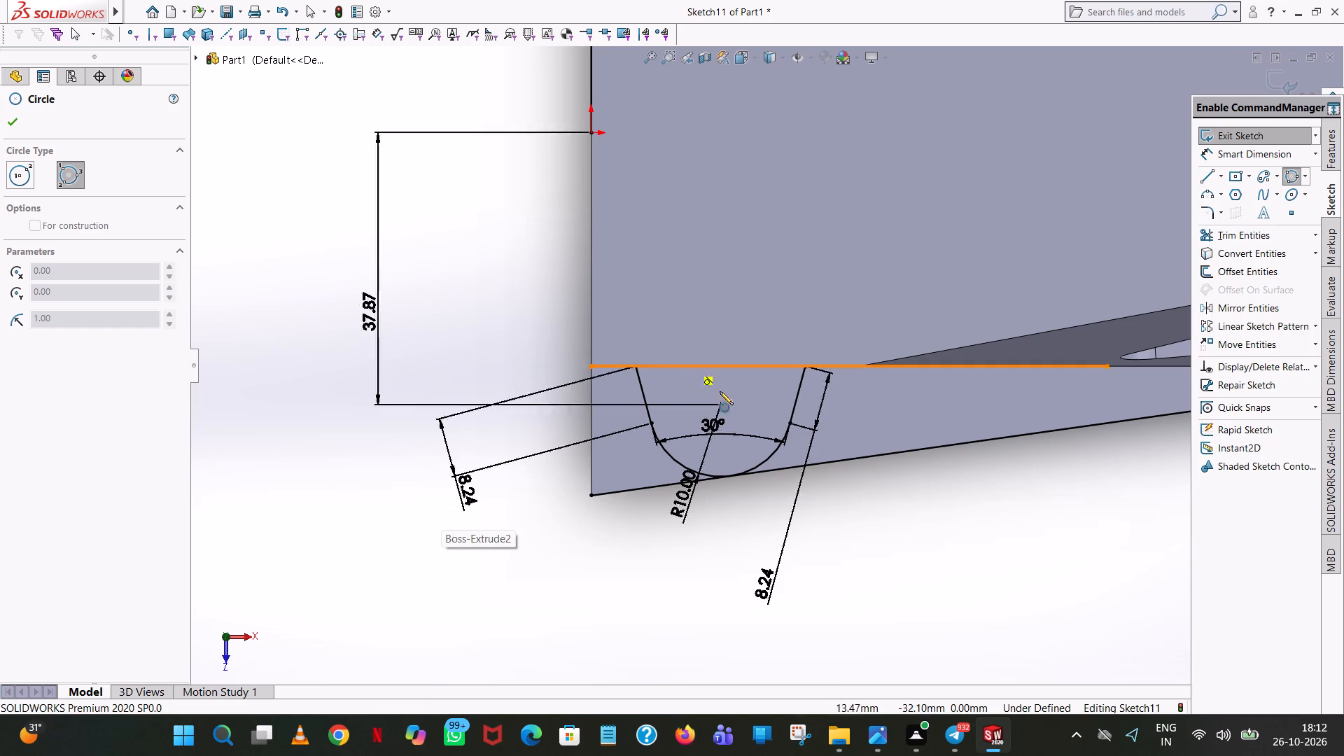
scroll(815, 374, down, 6)
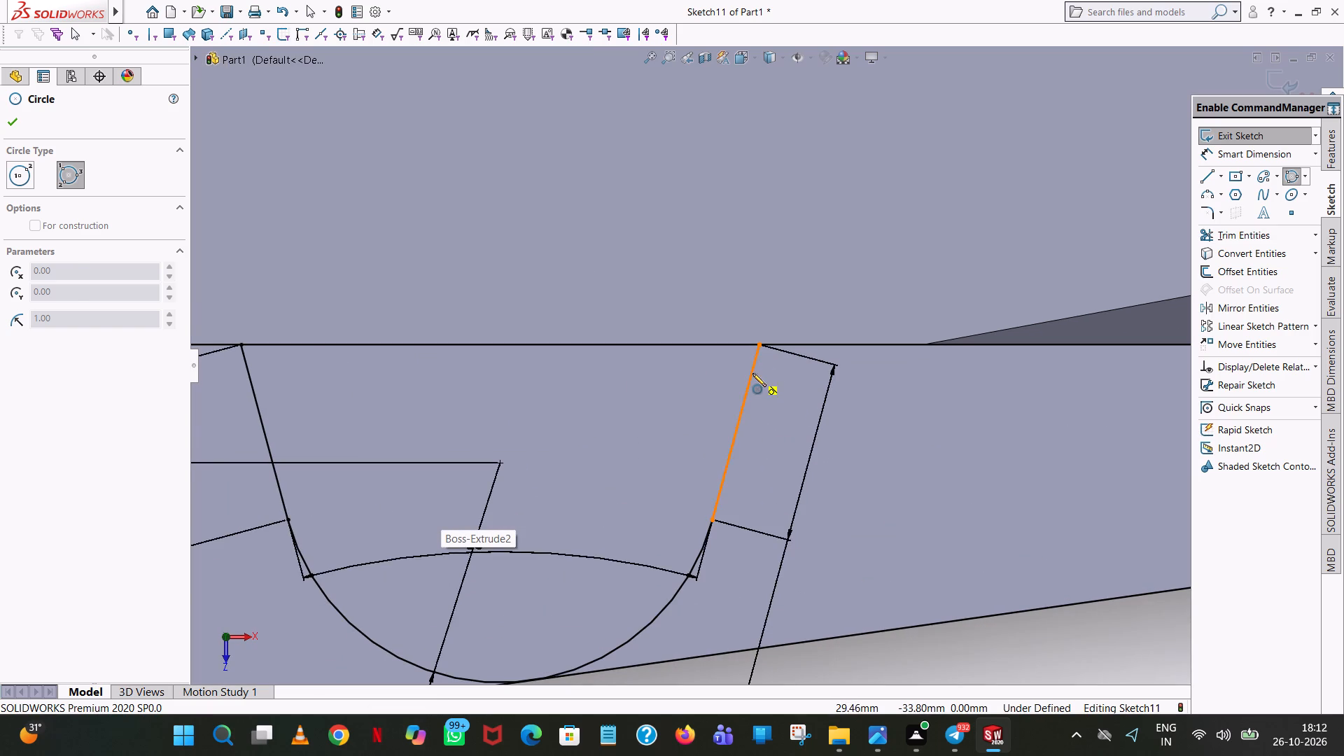
click(752, 373)
click(797, 349)
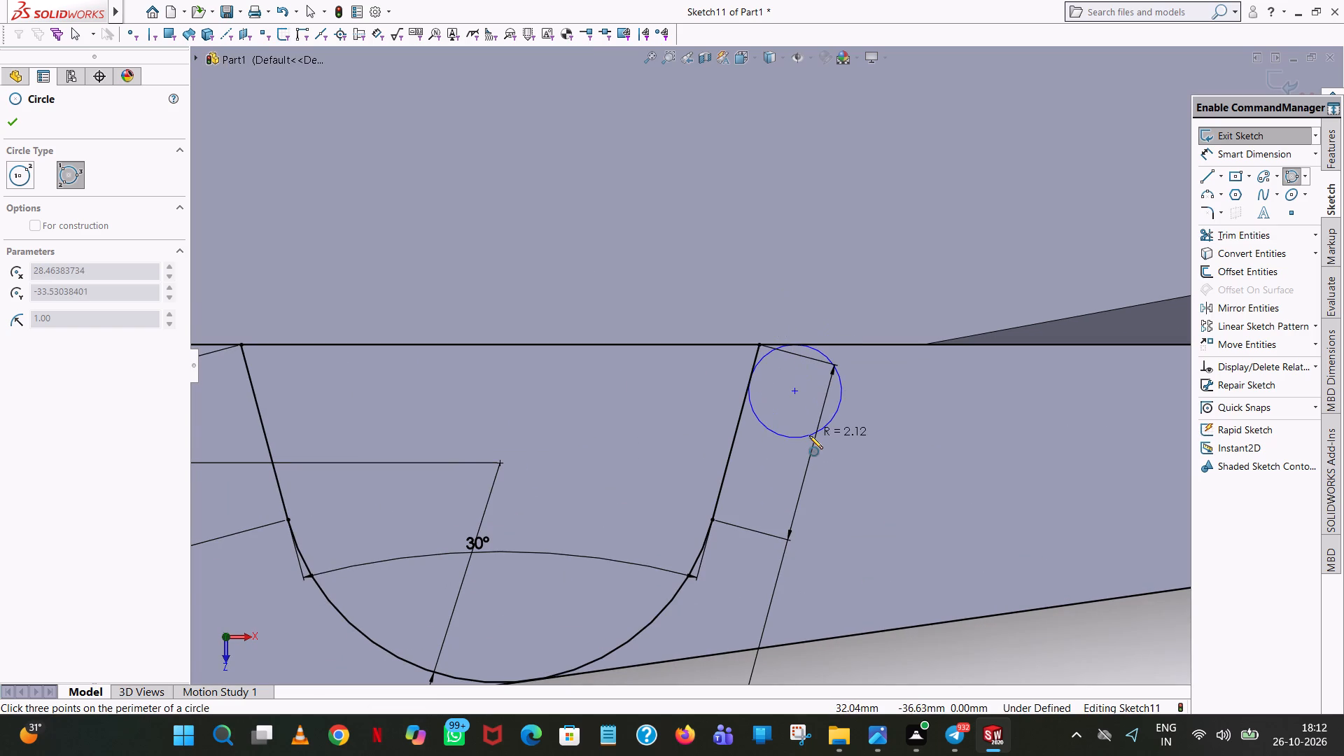
click(809, 435)
key(2)
key(Return)
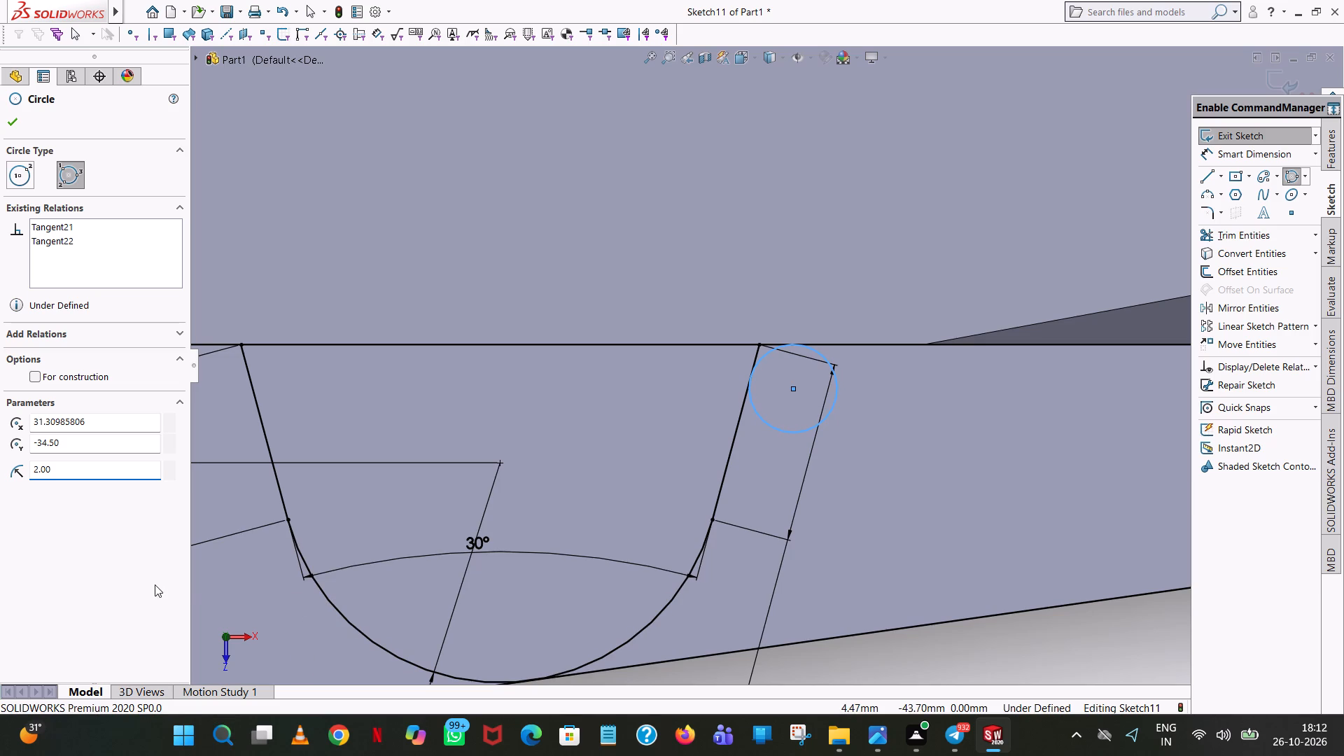
Draw a matching 2 mm radius perimeter circle tangent to the ledge's inner edge line and the wide-end slanted line.
scroll(155, 584, up, 2)
scroll(278, 309, up, 4)
scroll(491, 378, down, 5)
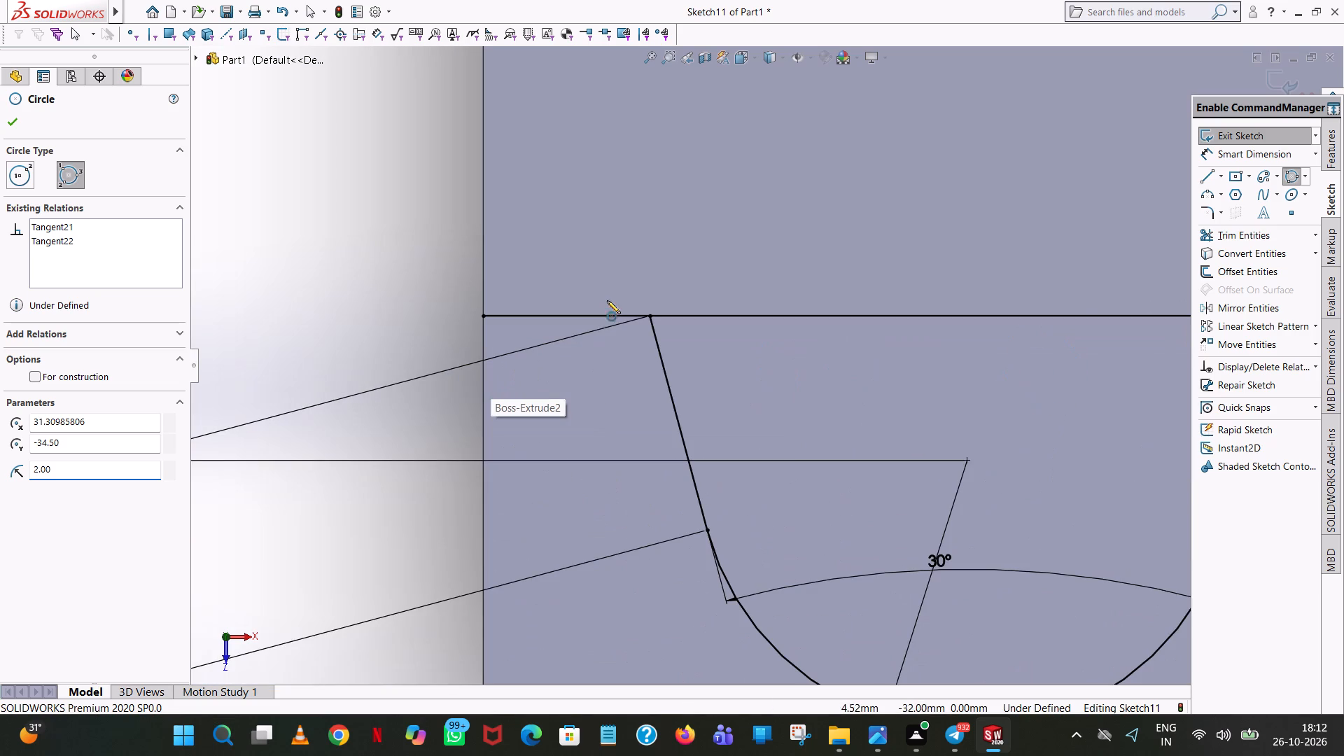
click(610, 318)
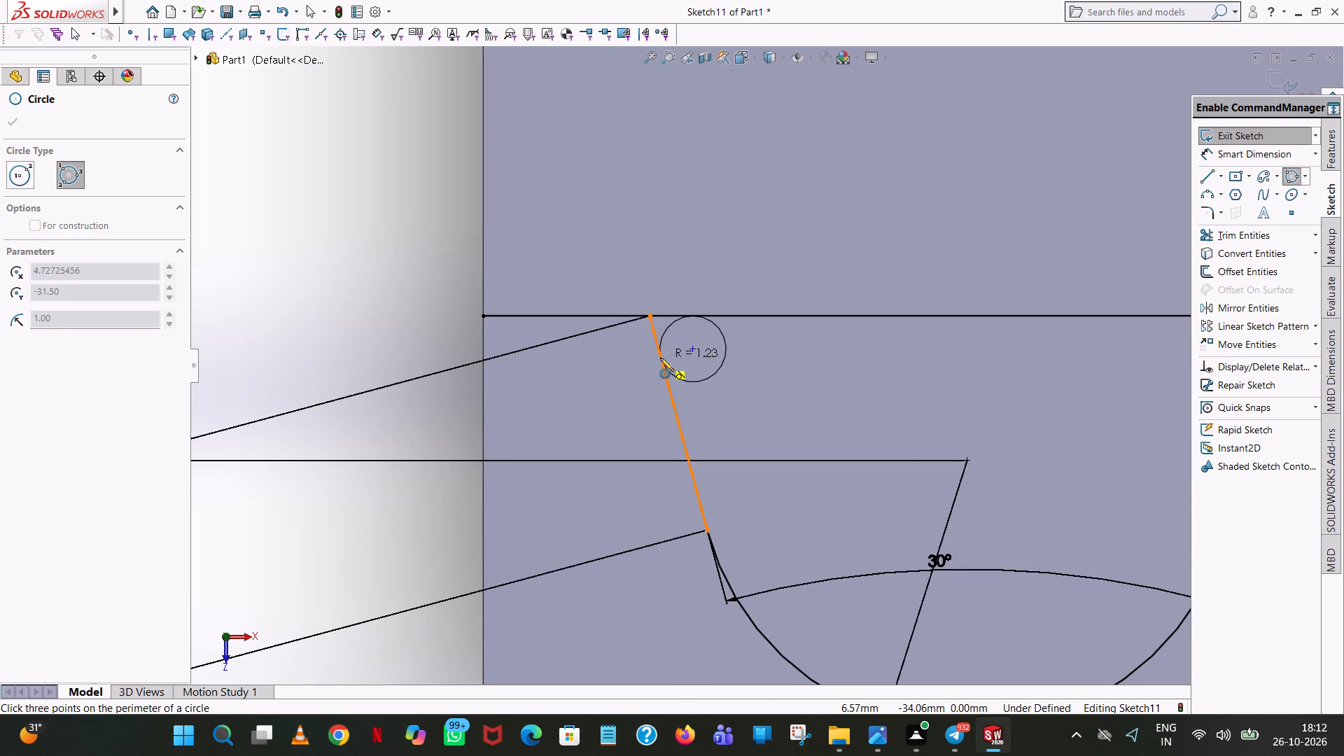
click(660, 358)
click(544, 368)
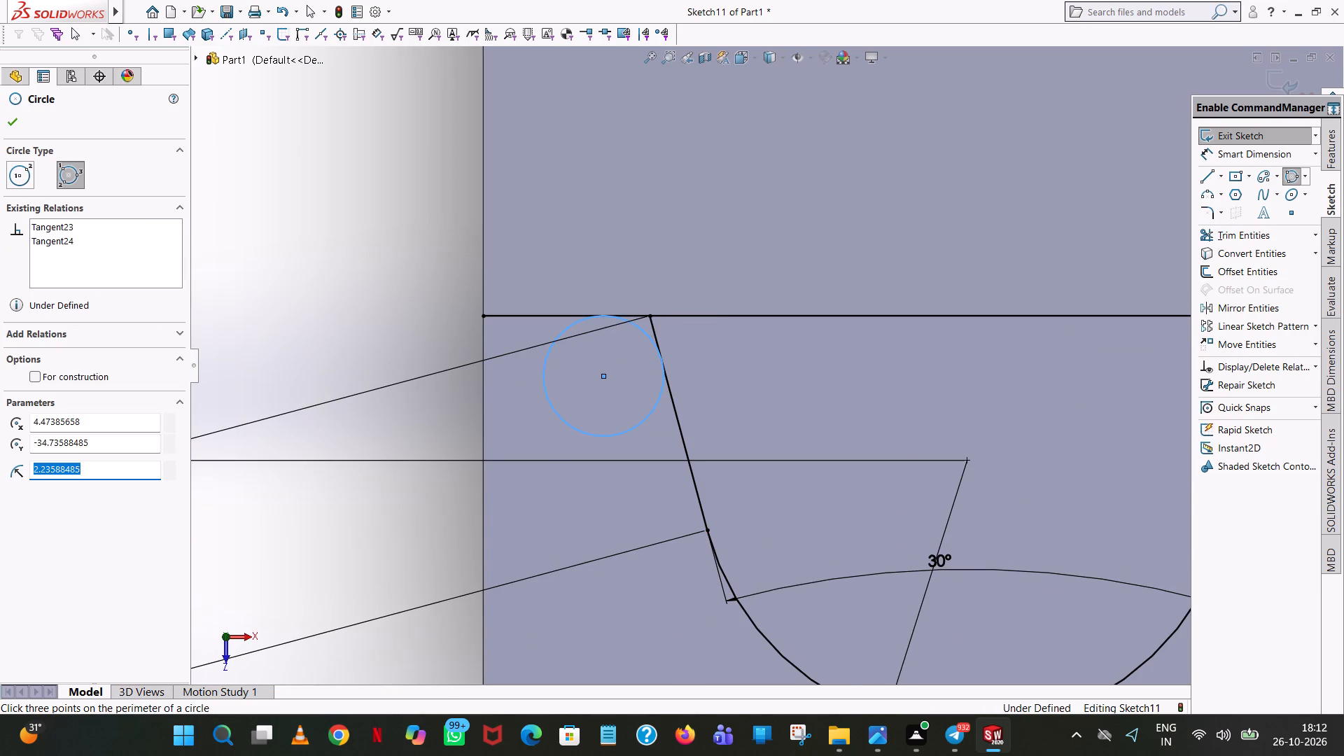
key(2)
key(Return)
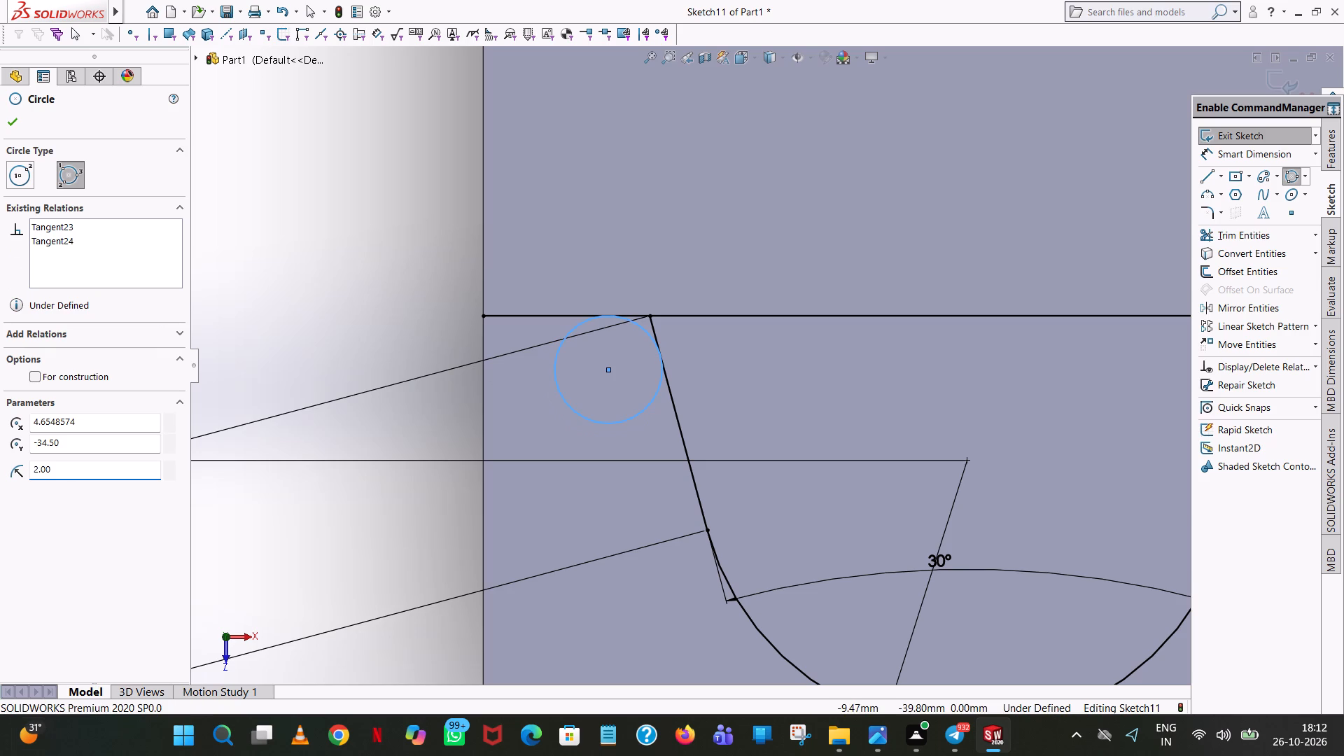
click(14, 117)
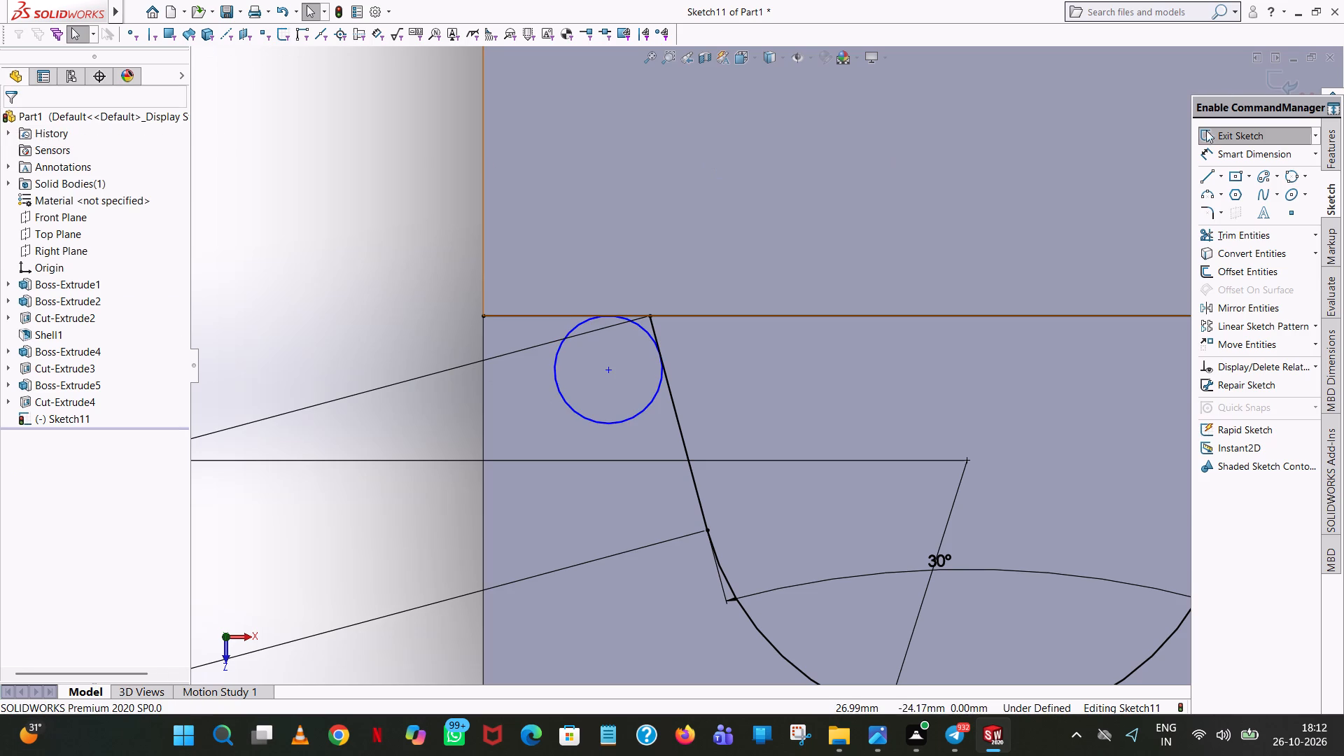
Trim both 2 mm circles and the slanted-line ends beyond them, accepting dimension deletion, to leave rounded corners on the profile.
click(1244, 230)
click(612, 421)
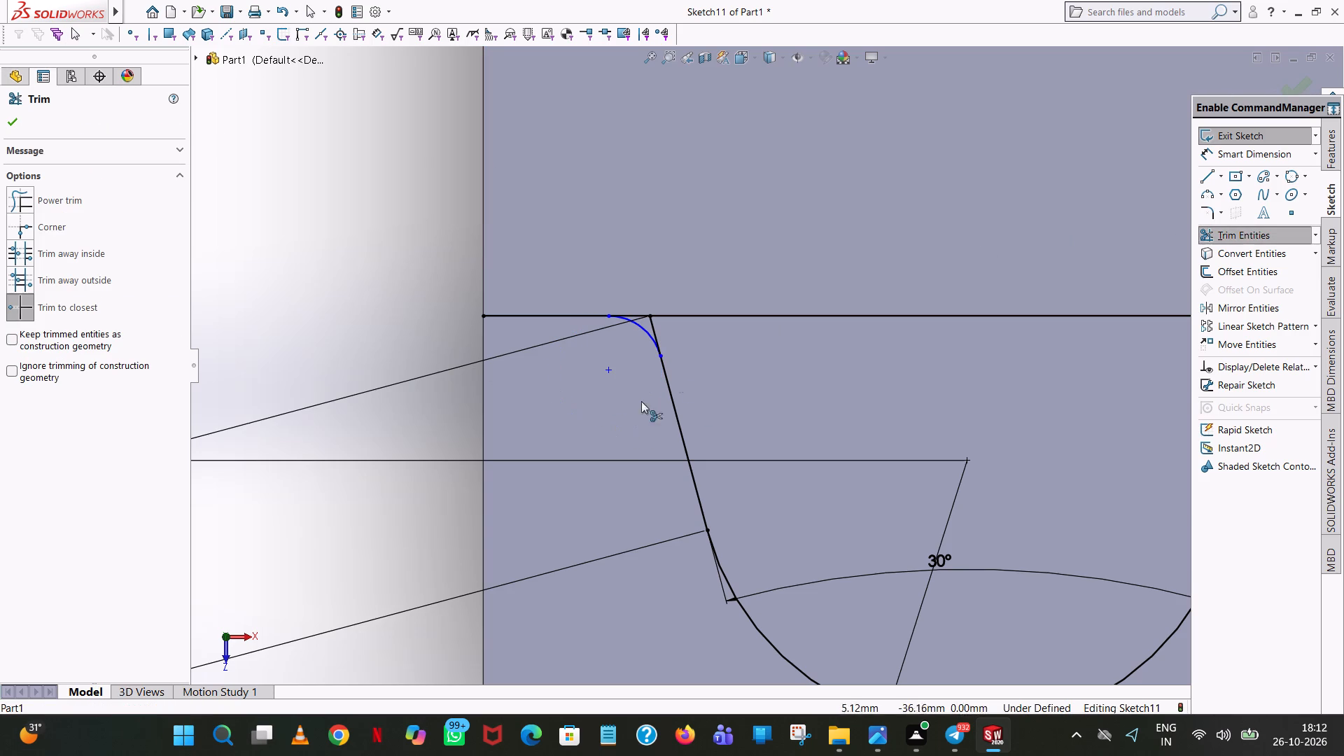
click(649, 325)
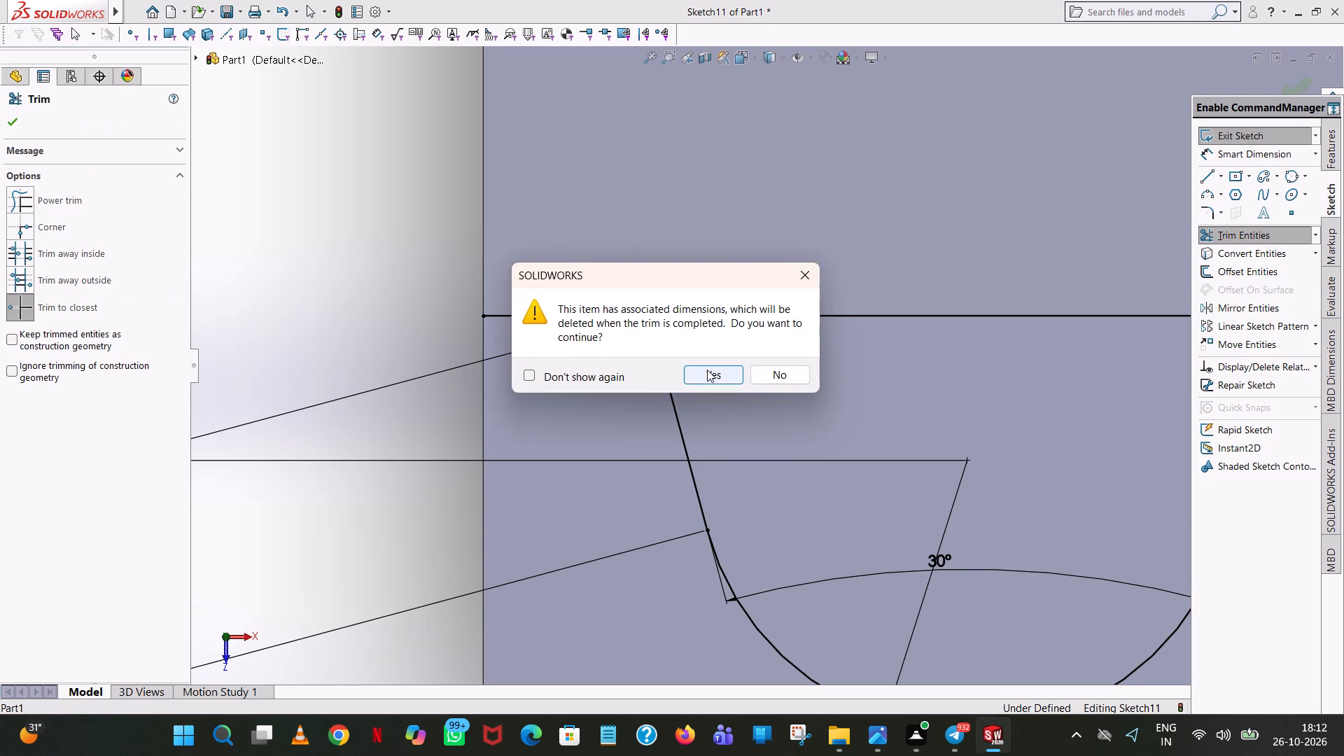
click(707, 370)
scroll(750, 338, up, 8)
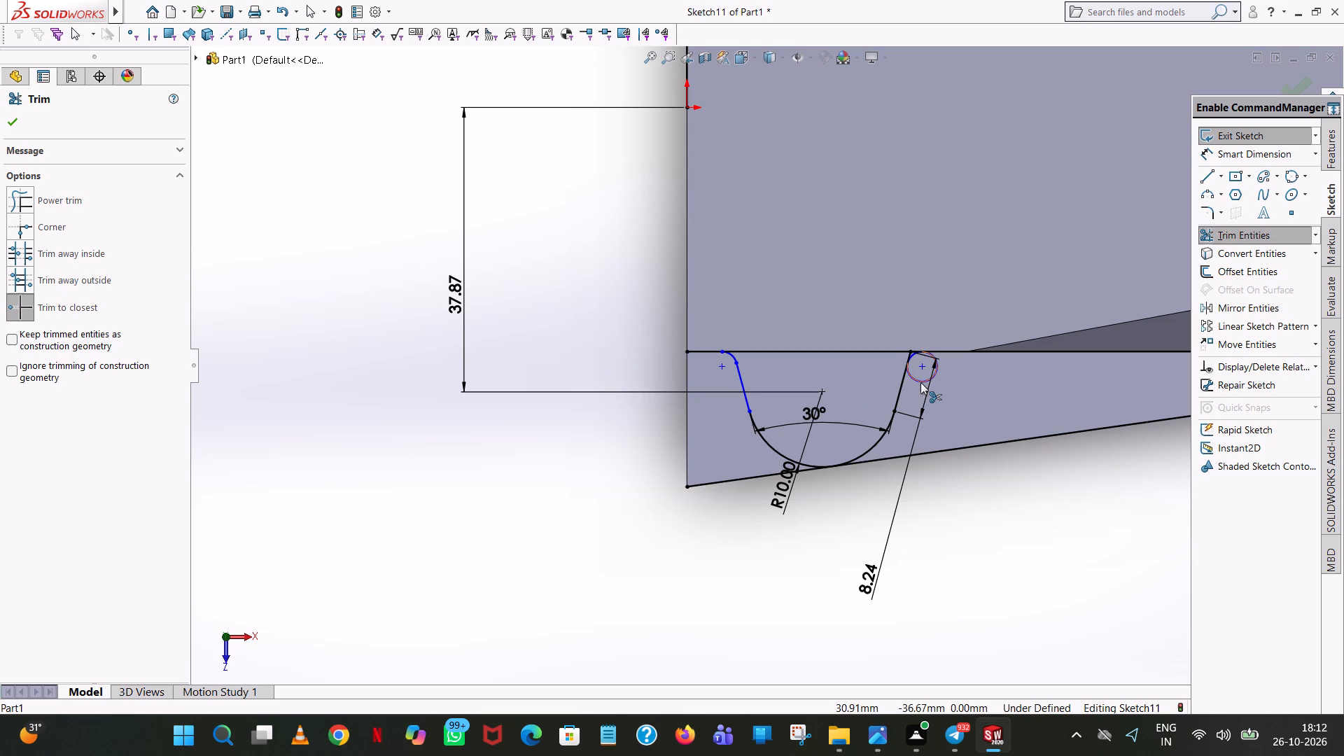
click(920, 381)
scroll(932, 372, down, 8)
click(692, 286)
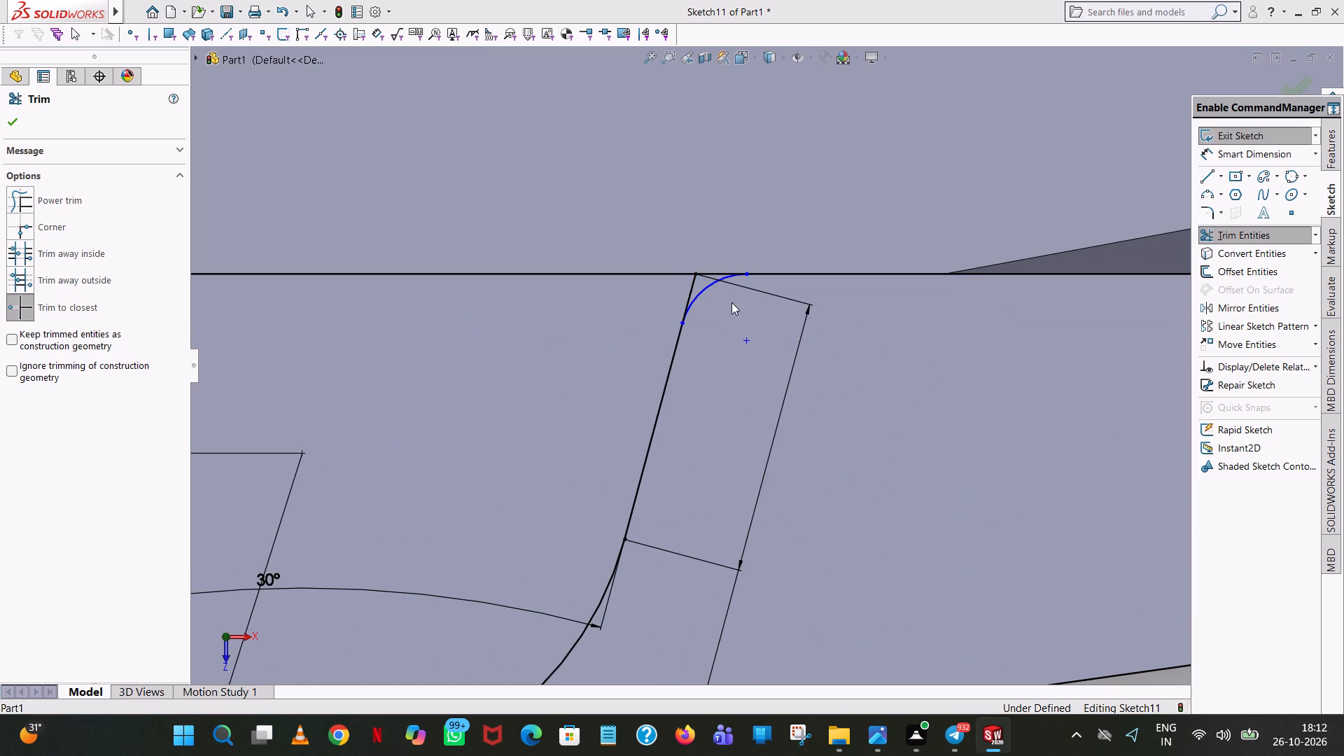
click(740, 370)
scroll(797, 328, up, 11)
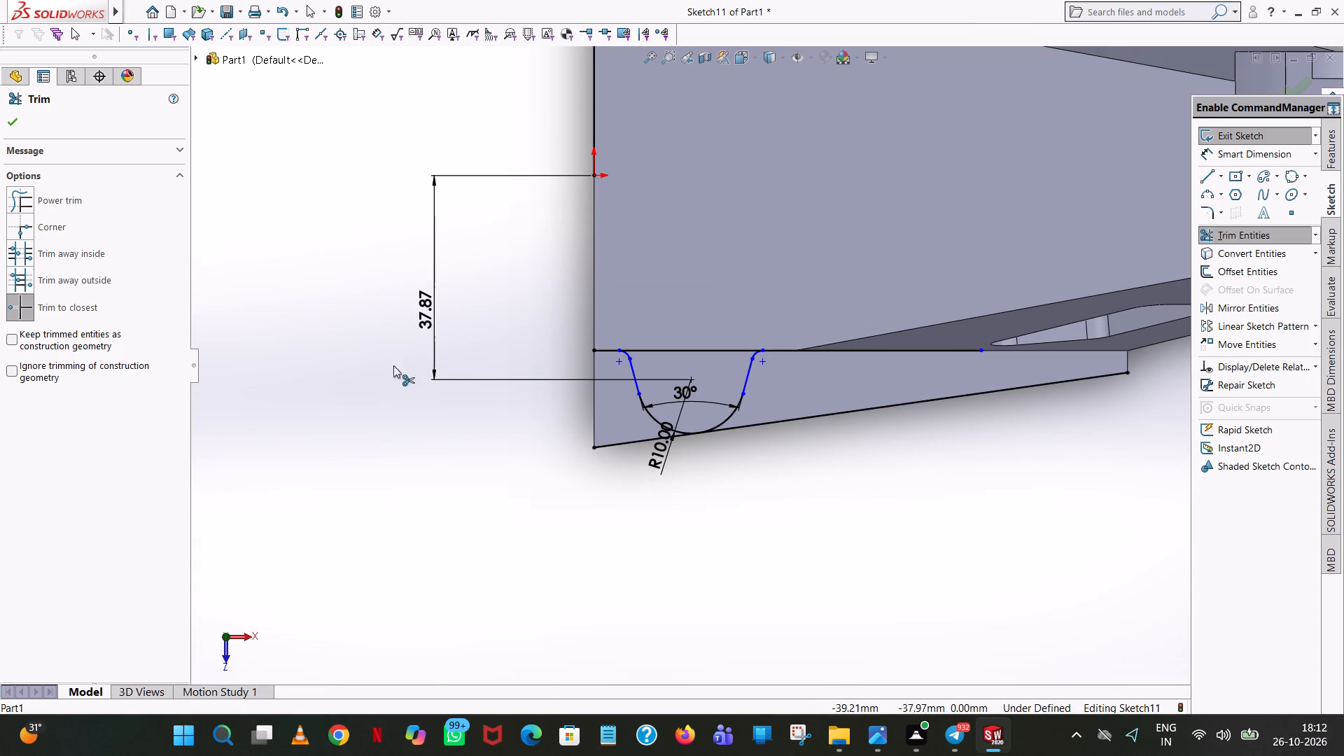
click(12, 115)
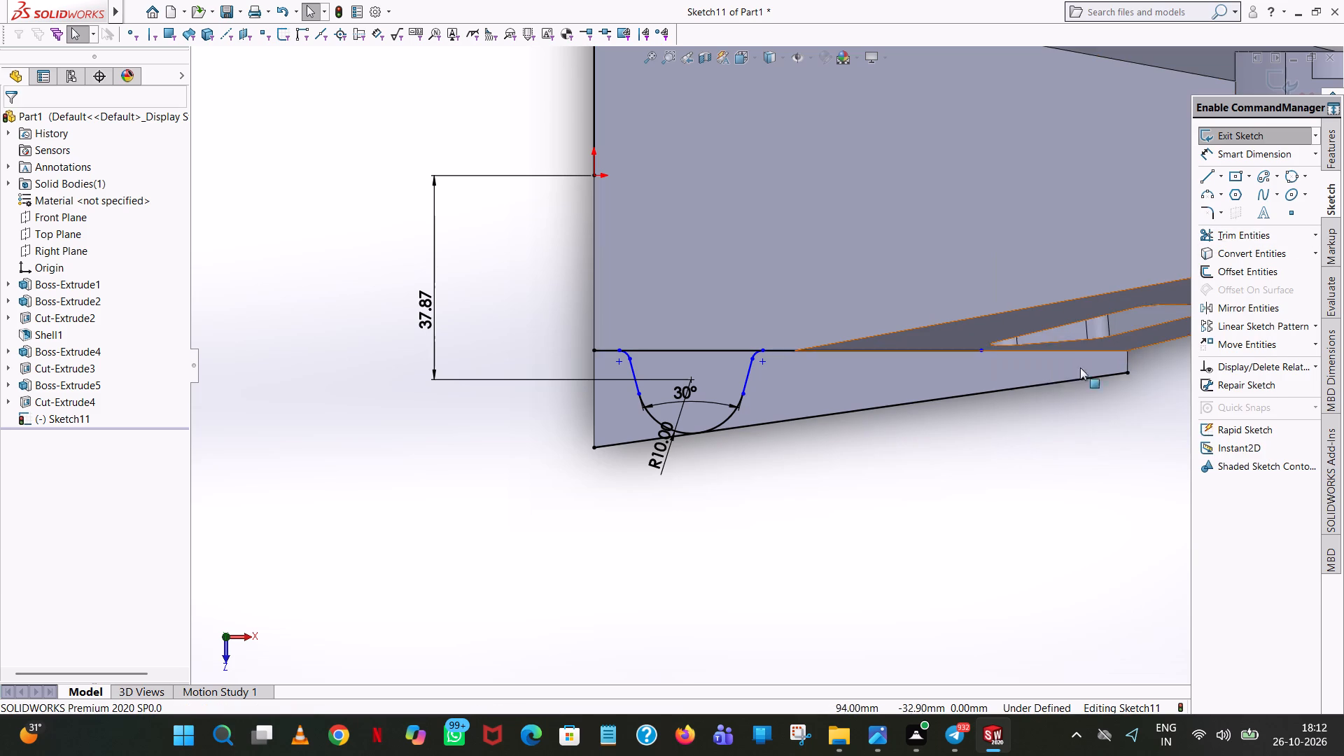
Examine the trimmed profile on the base ledge and the opposite ledge from several angles.
scroll(883, 451, up, 1)
middle_drag(883, 451, 897, 269)
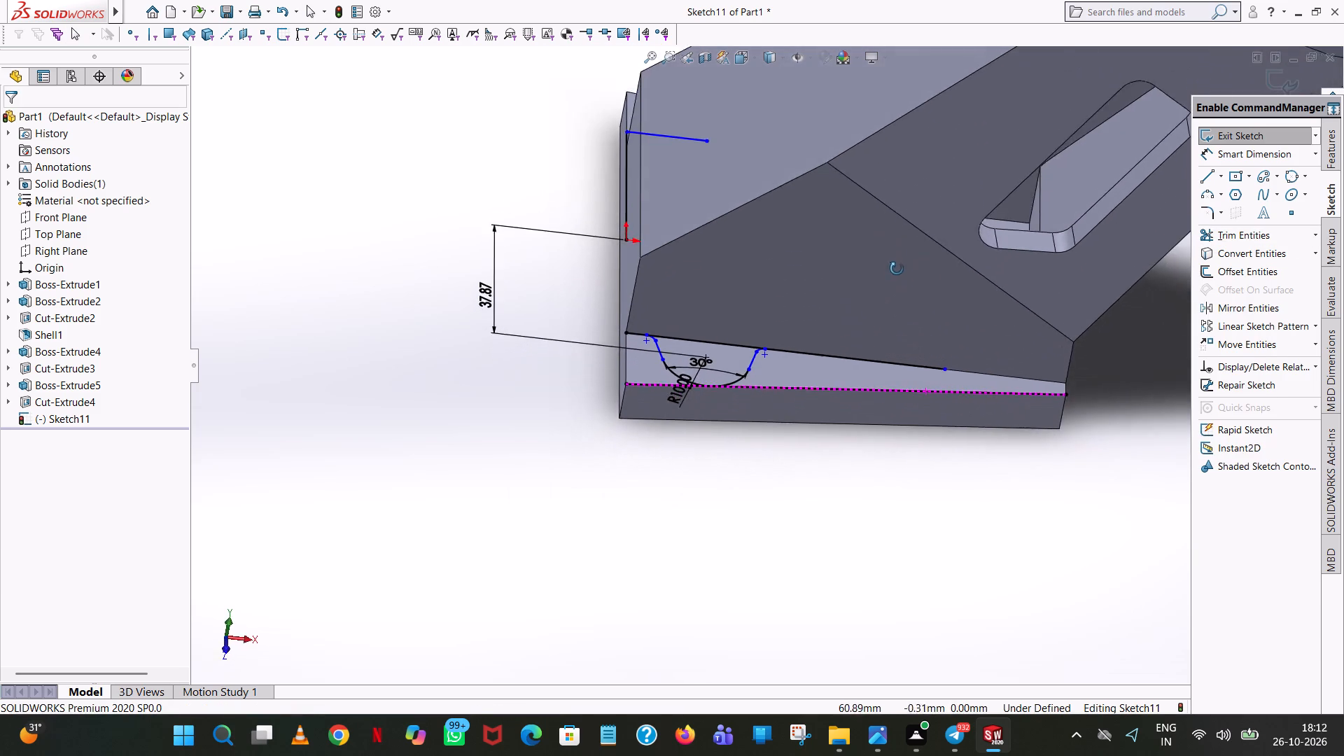
middle_drag(897, 269, 920, 404)
scroll(931, 227, up, 1)
scroll(955, 327, up, 1)
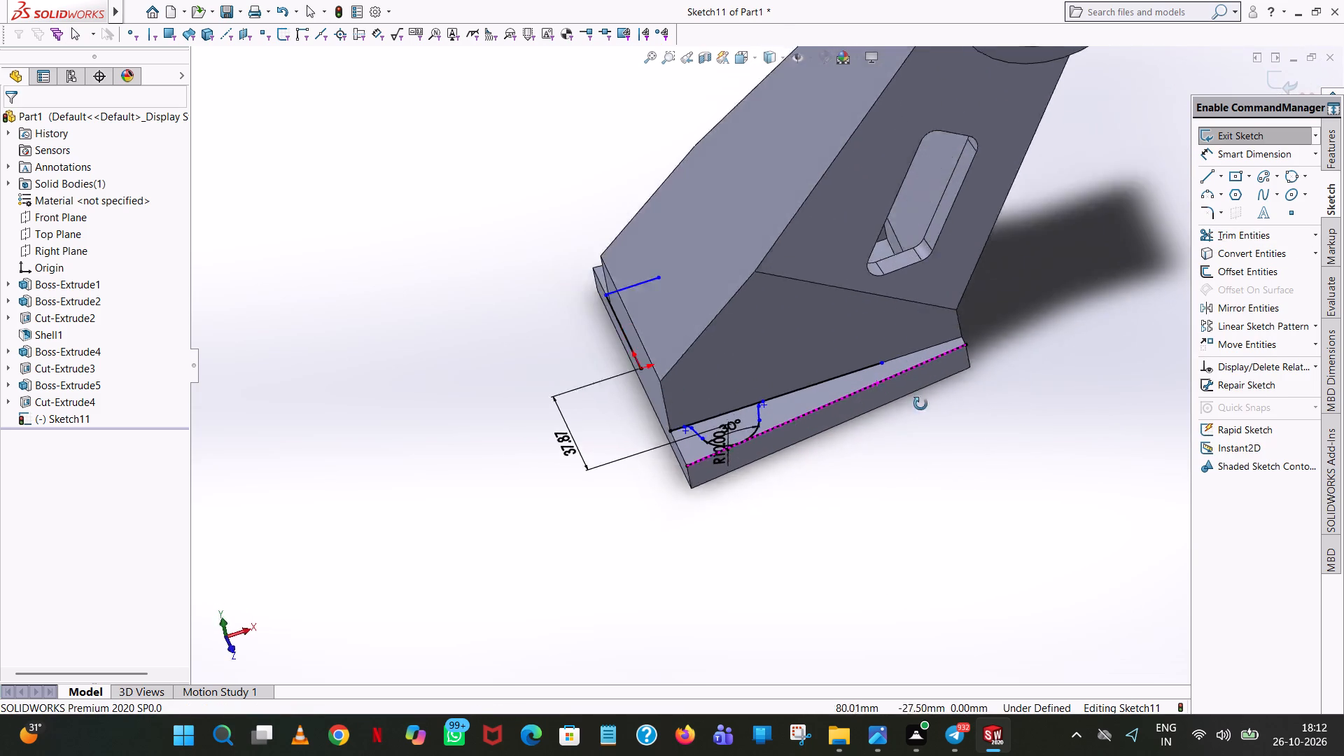
middle_drag(920, 404, 922, 411)
click(756, 64)
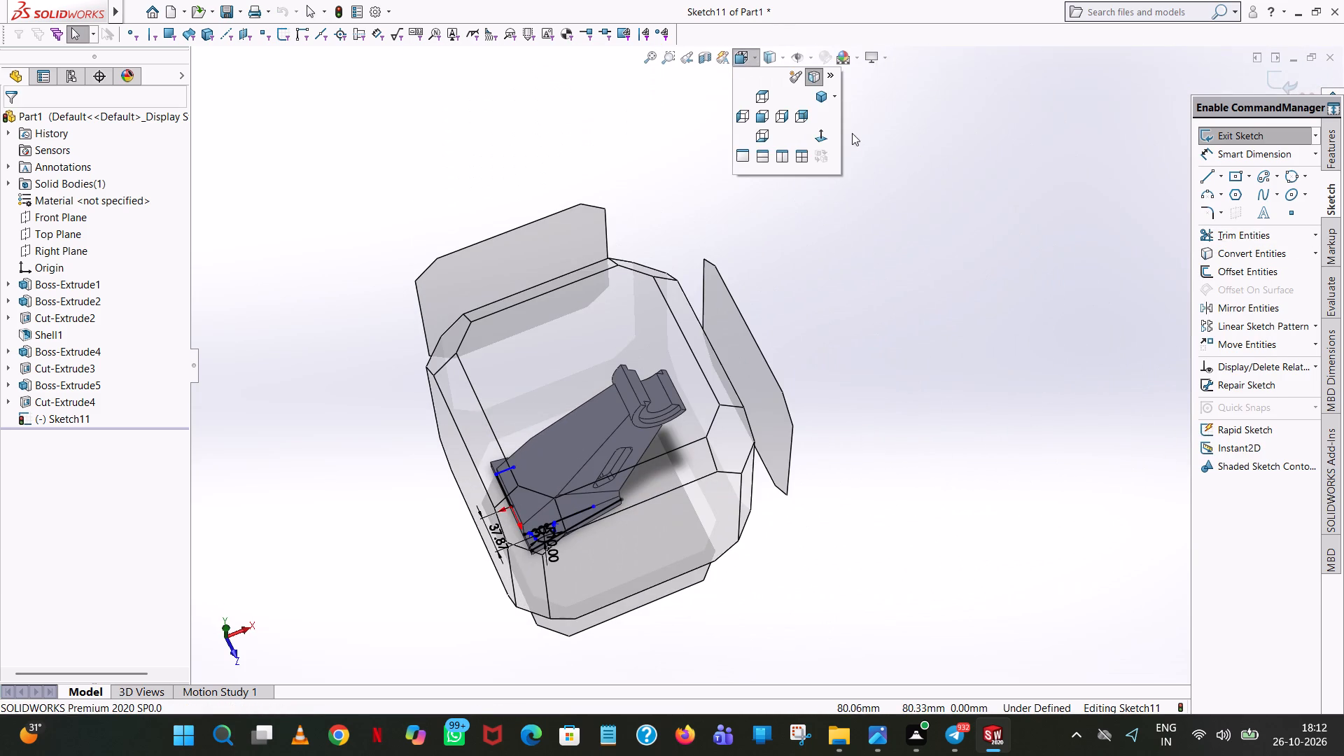
click(817, 132)
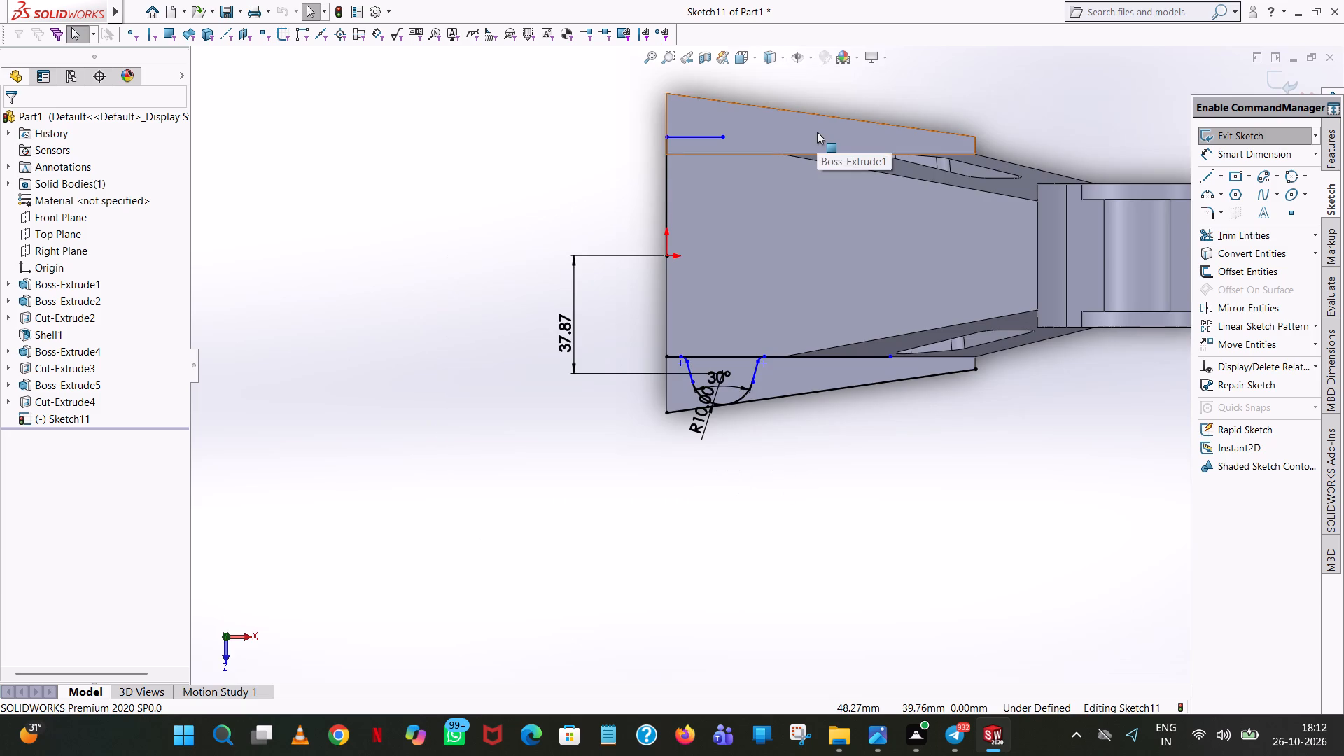
middle_drag(1004, 402, 1007, 421)
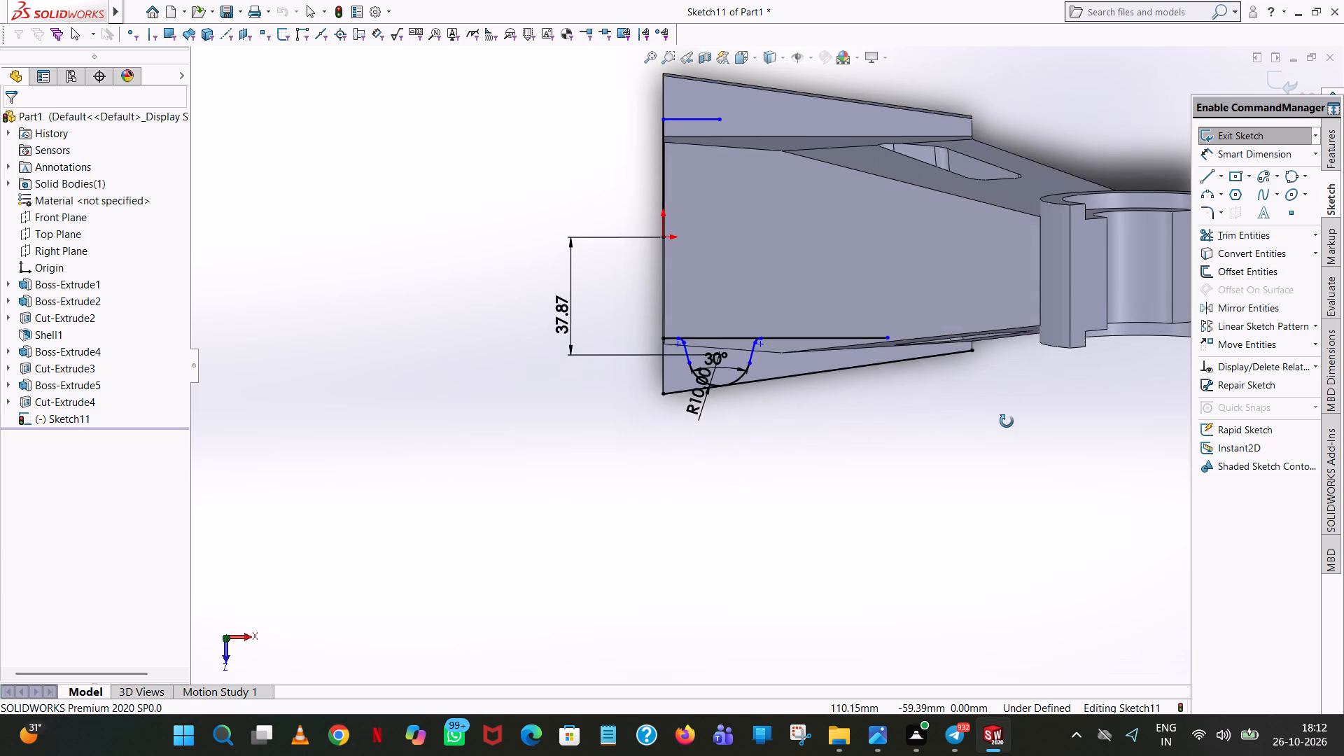
middle_drag(1007, 421, 1037, 349)
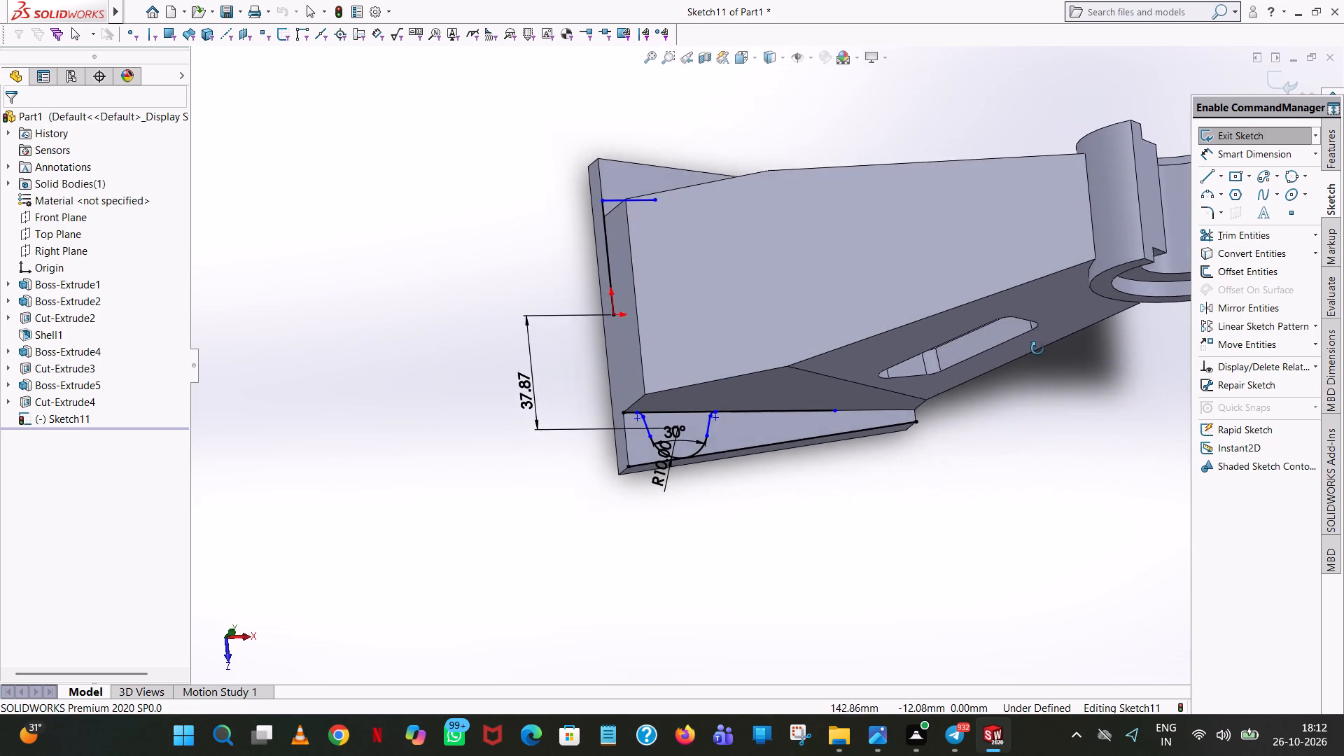
middle_drag(1037, 349, 1039, 384)
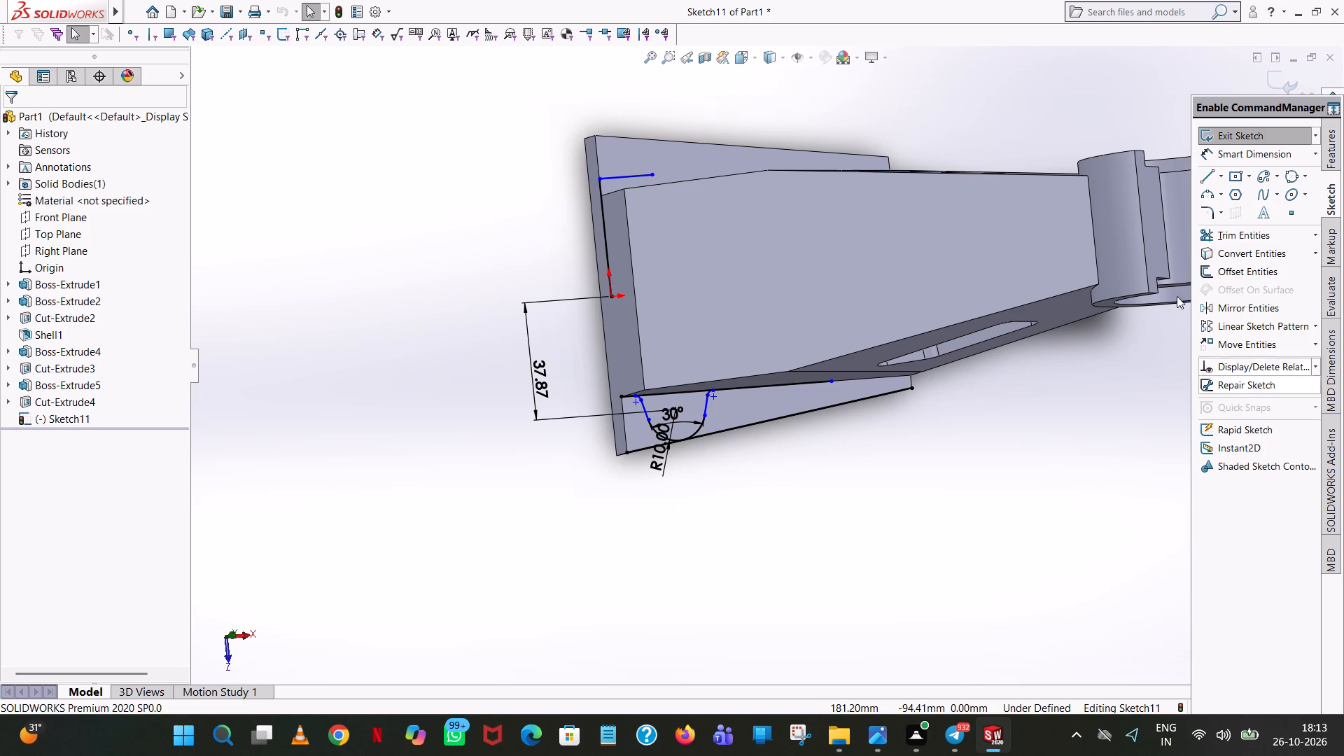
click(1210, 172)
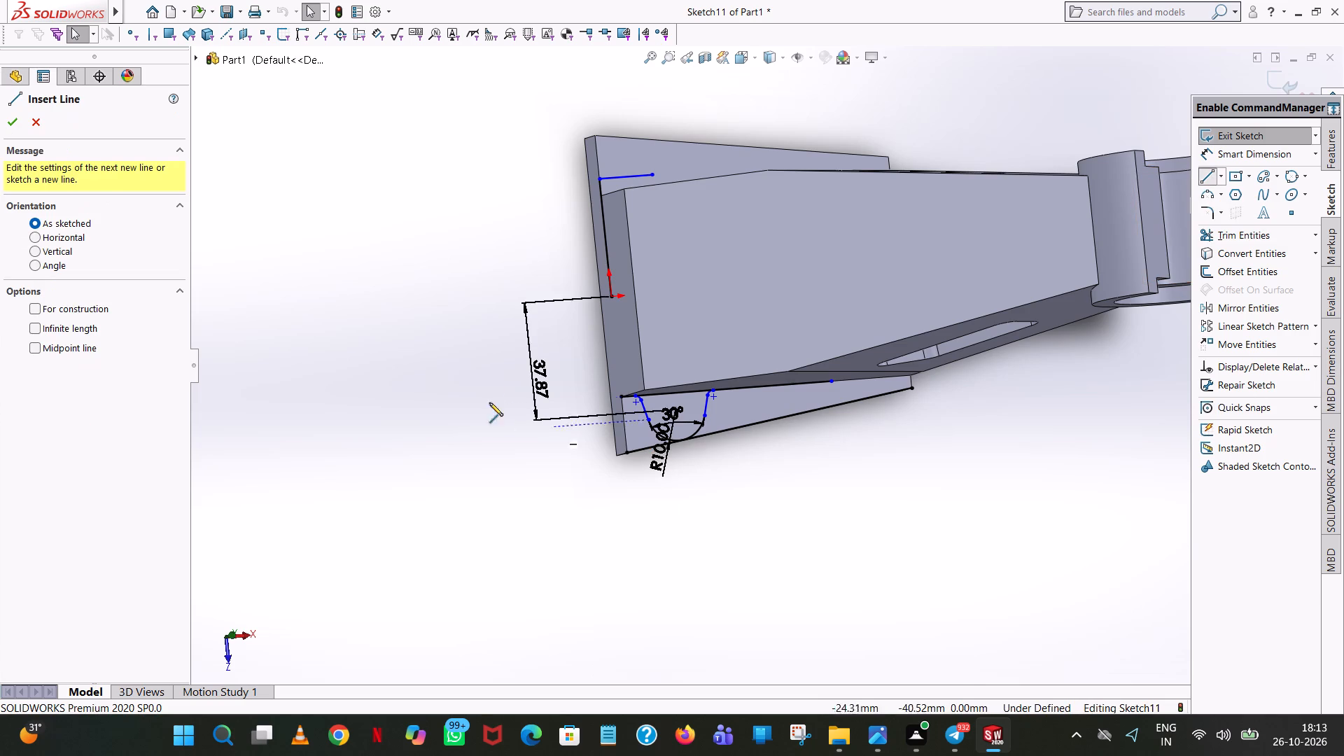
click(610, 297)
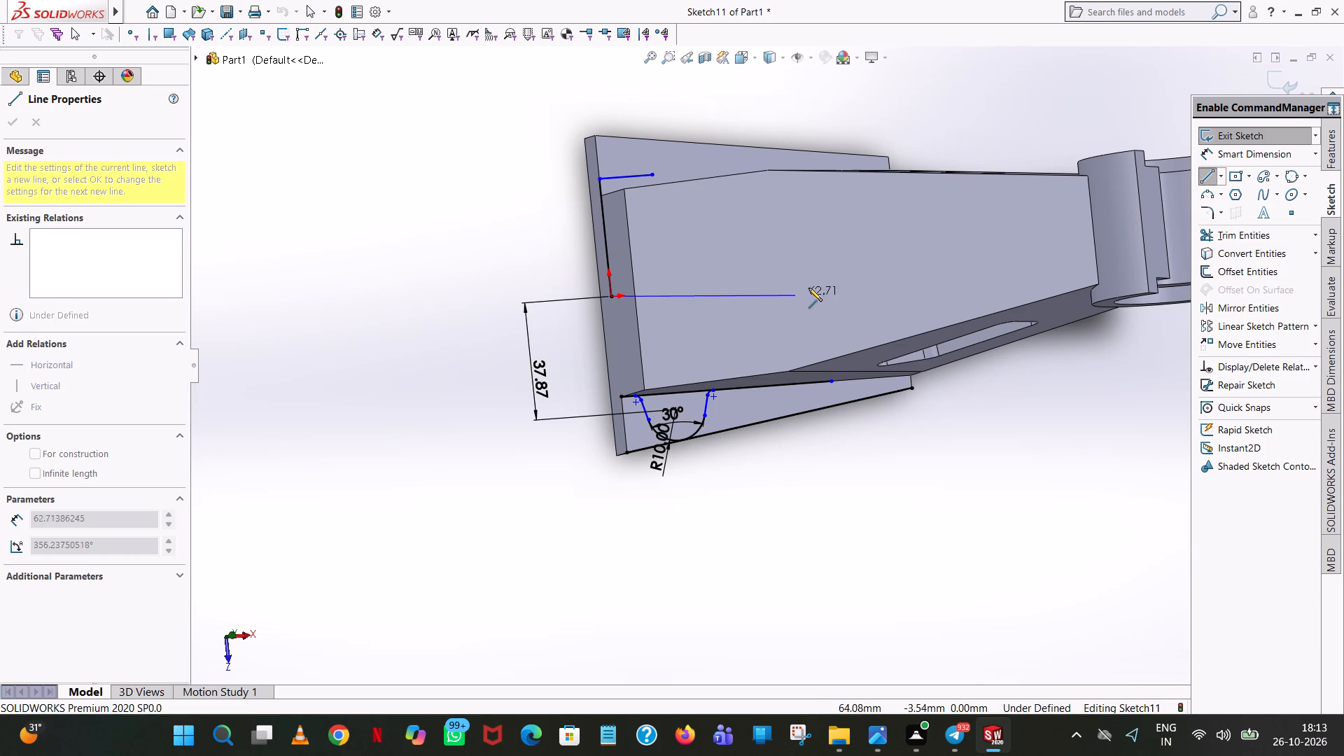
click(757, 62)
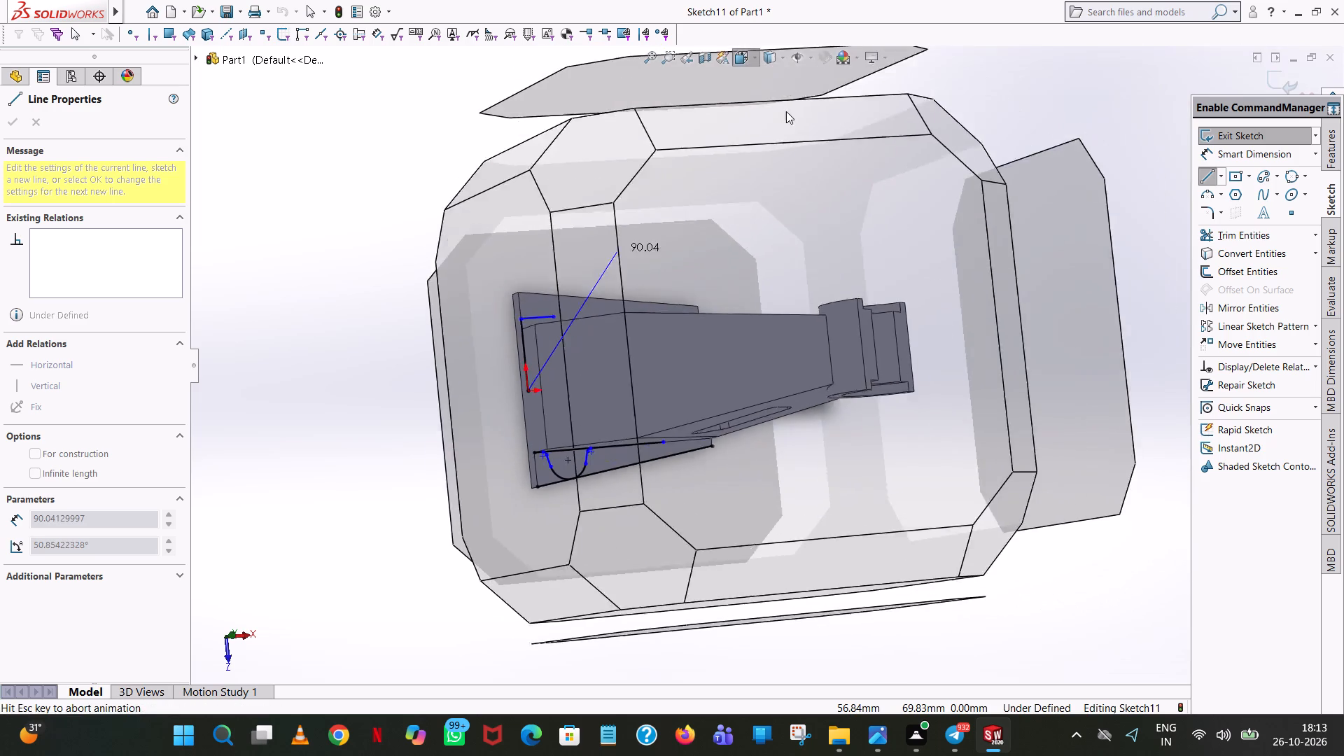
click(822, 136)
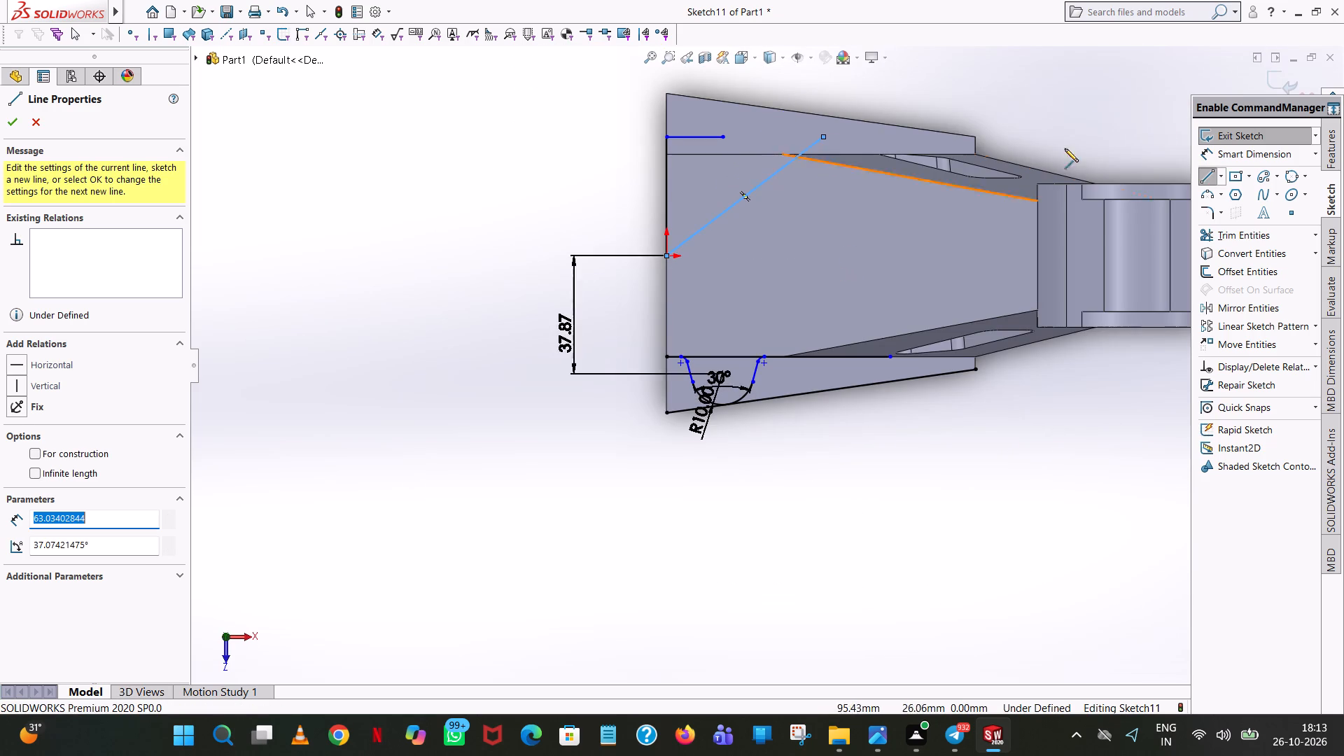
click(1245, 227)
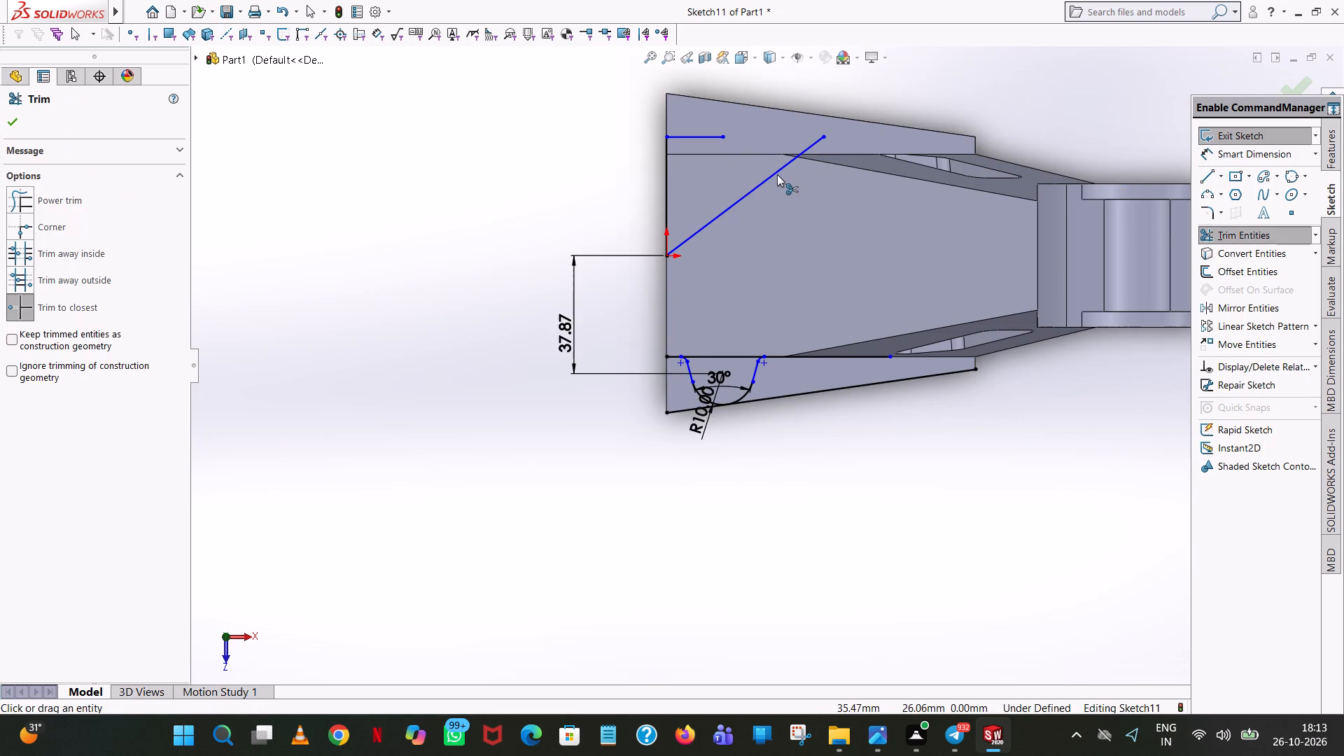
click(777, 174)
Draw a line about 92.65 mm long from the origin toward the cradle, at about 3.2° to the horizontal.
click(1207, 171)
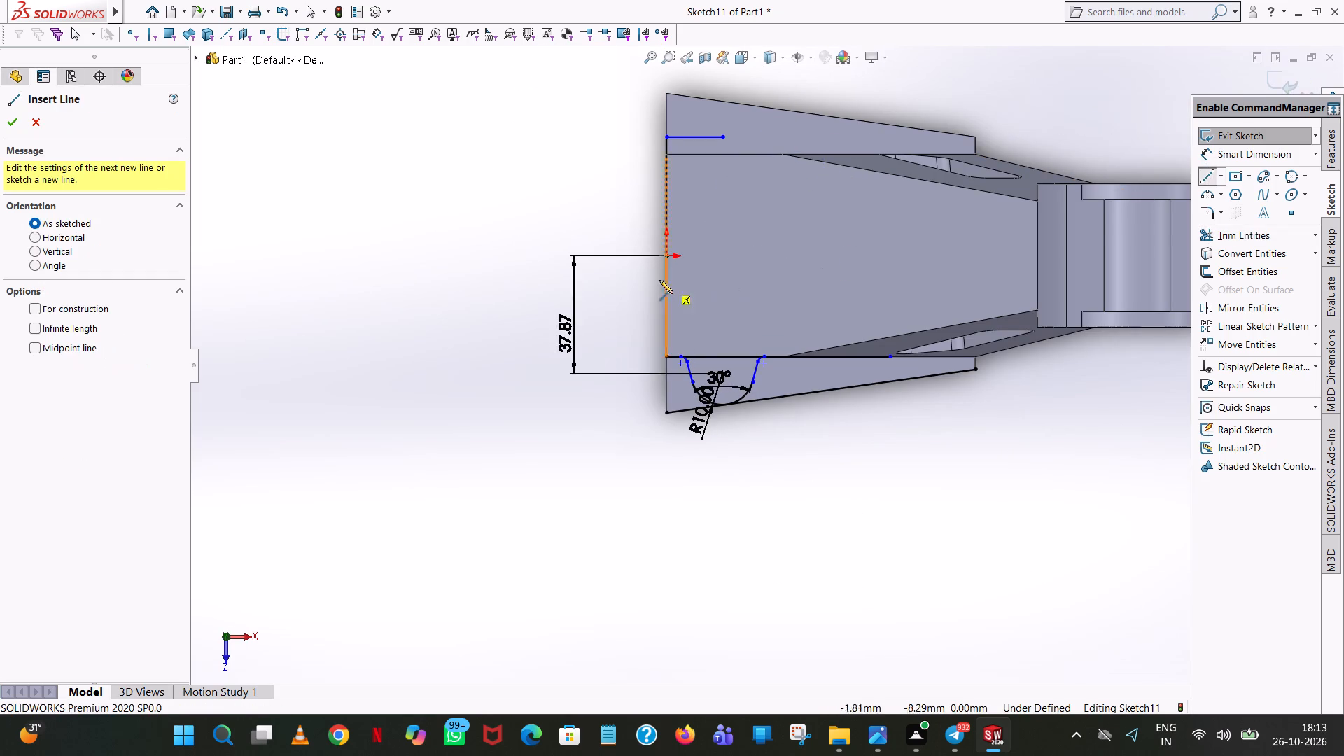
click(667, 255)
click(955, 239)
right_click(955, 239)
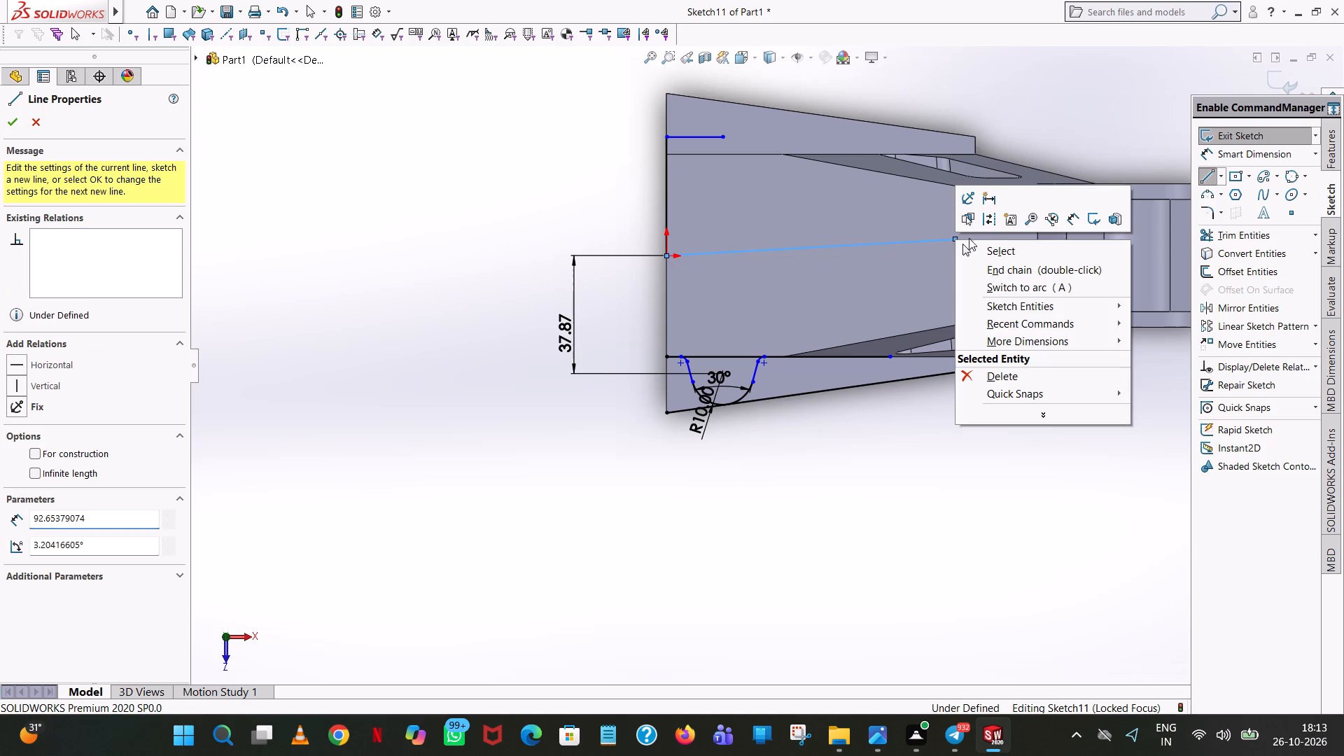
click(1008, 247)
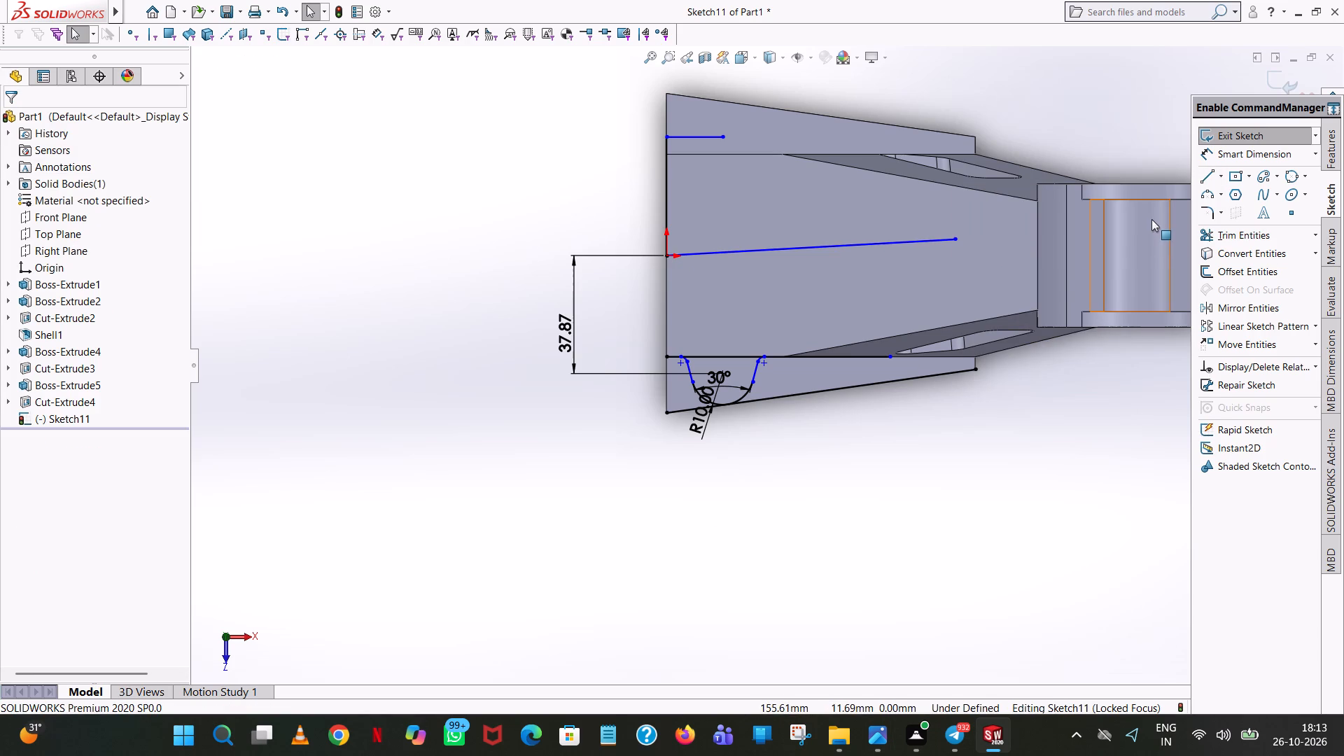
Mirror the profile's 10 mm arc, two slanted lines and two corner arcs about the slanted line from the origin, keeping a copy.
click(1264, 309)
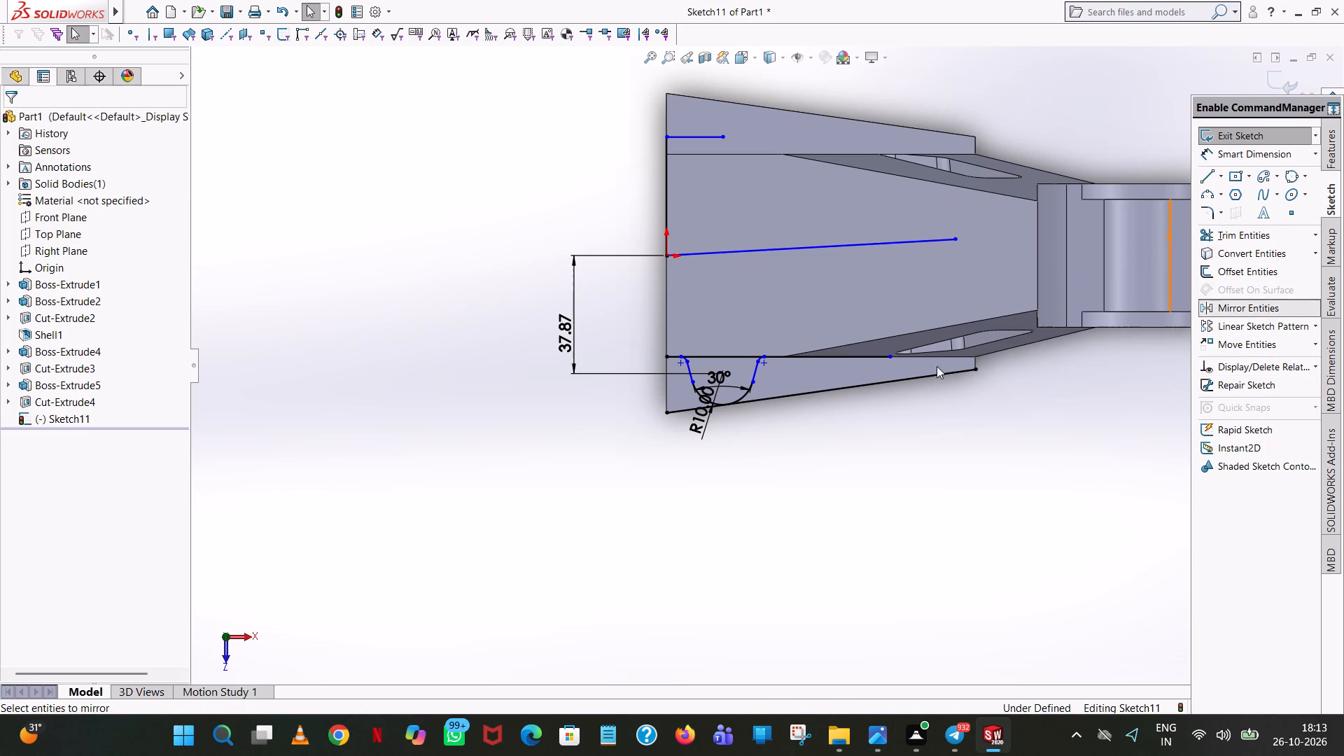
click(746, 394)
click(754, 368)
scroll(755, 367, down, 3)
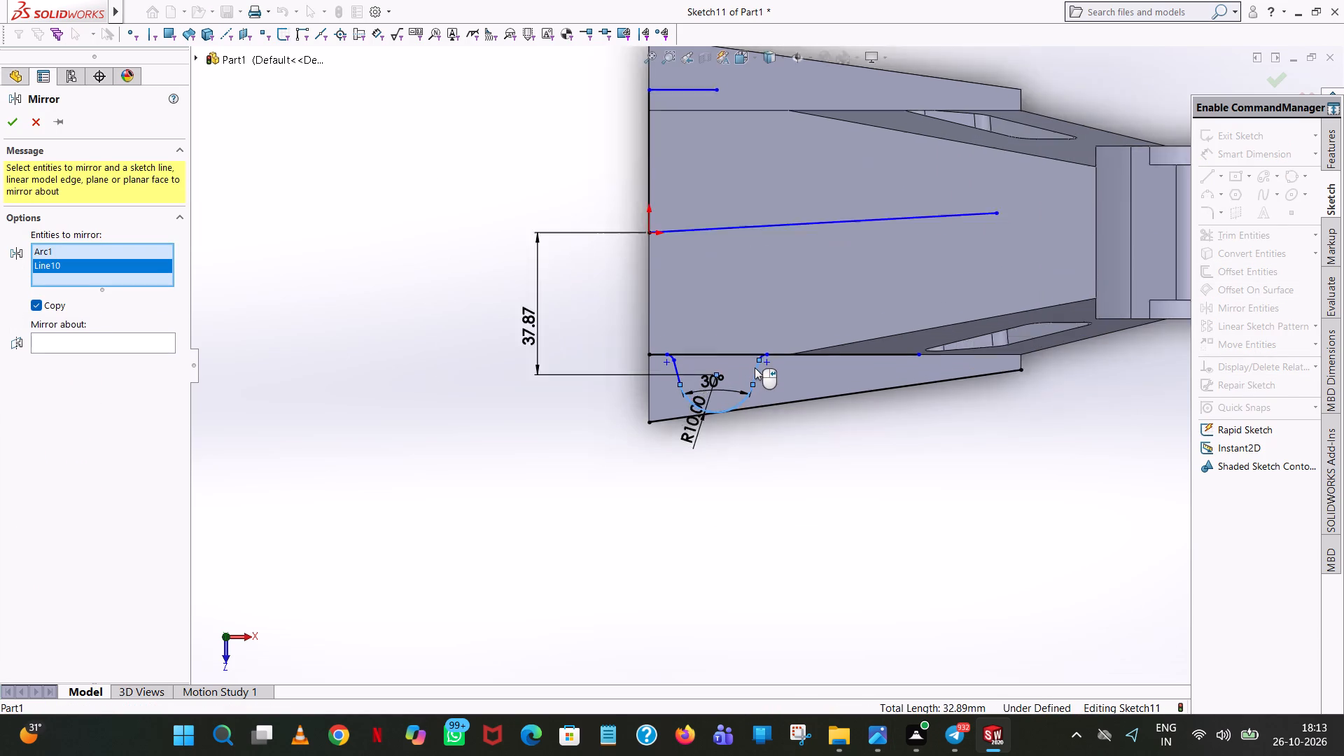
scroll(755, 367, down, 3)
click(772, 339)
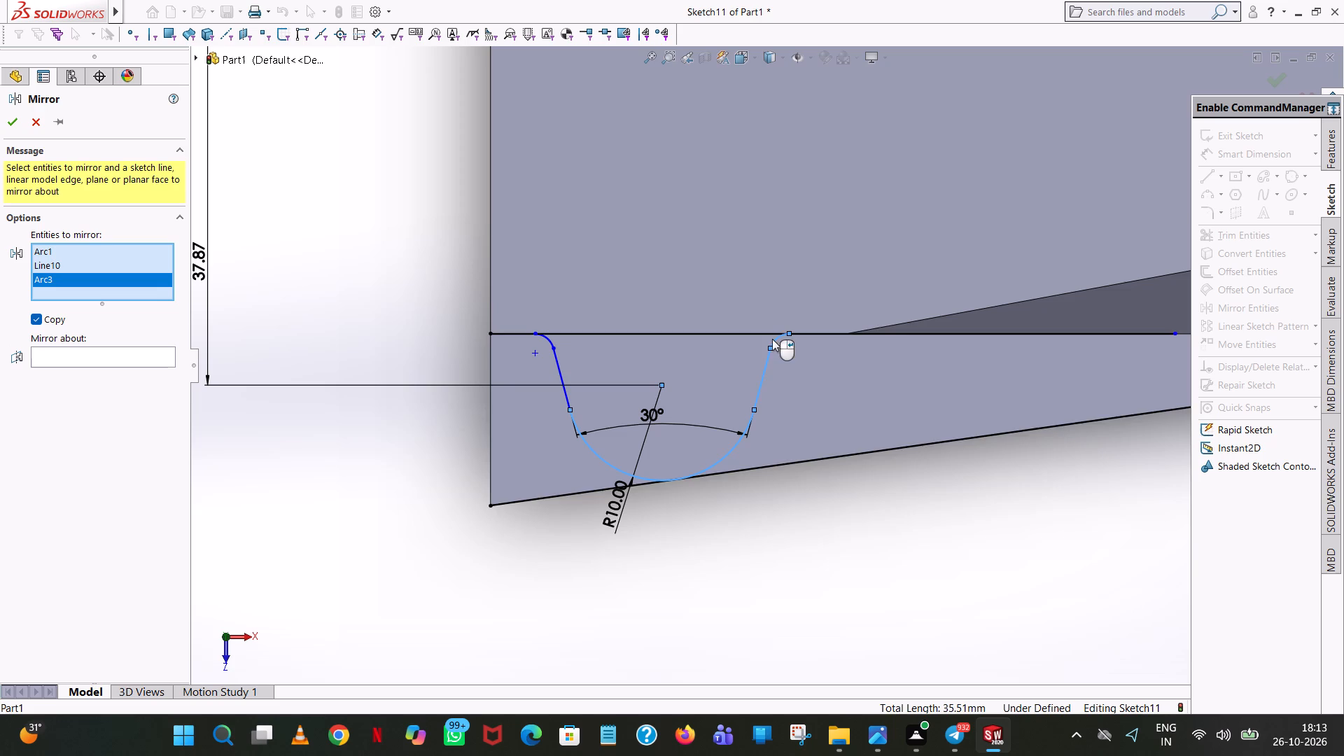
click(559, 370)
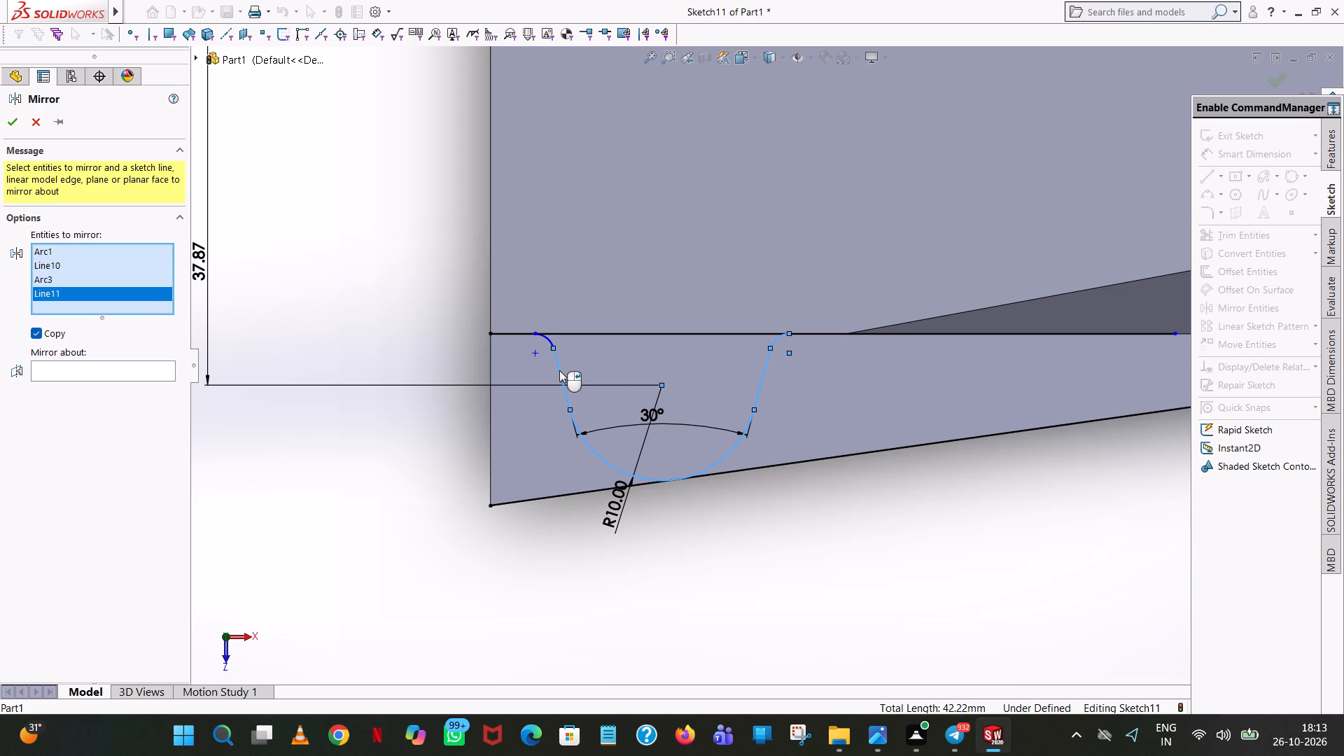
click(547, 338)
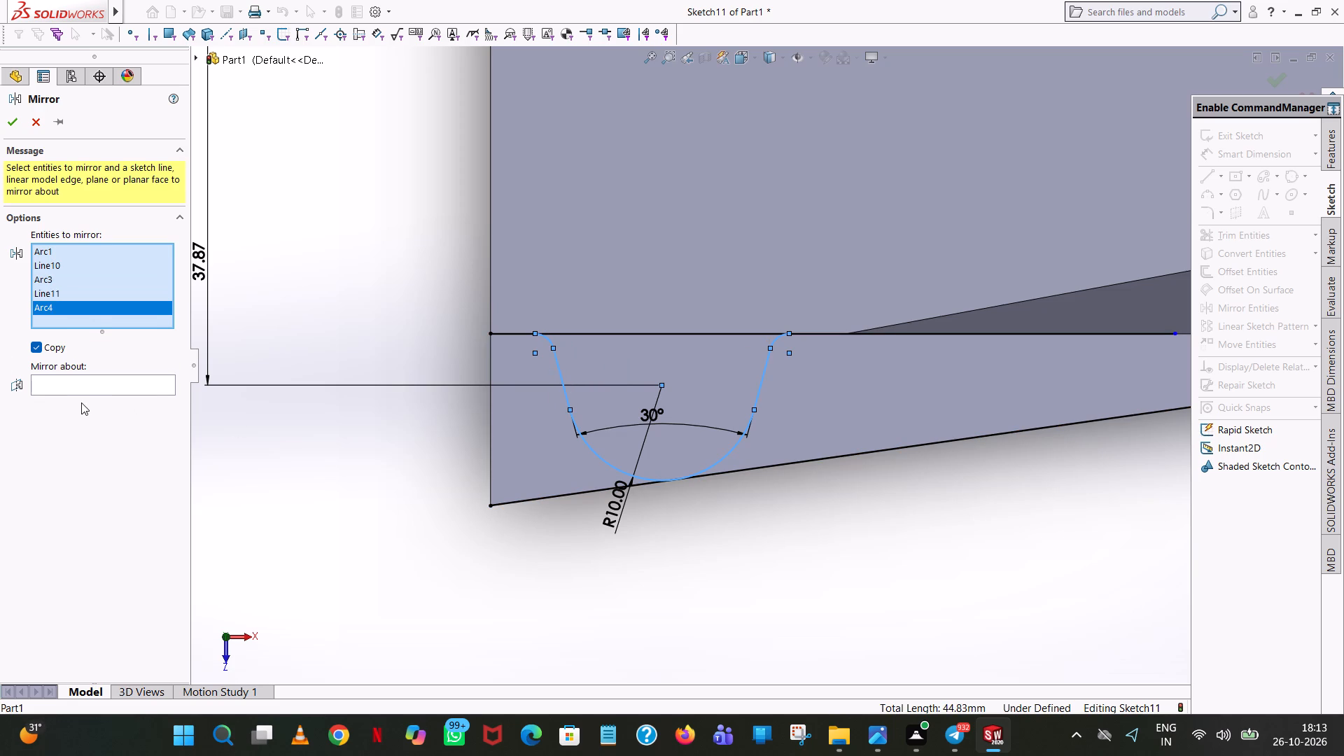
click(87, 392)
click(92, 384)
scroll(633, 209, up, 4)
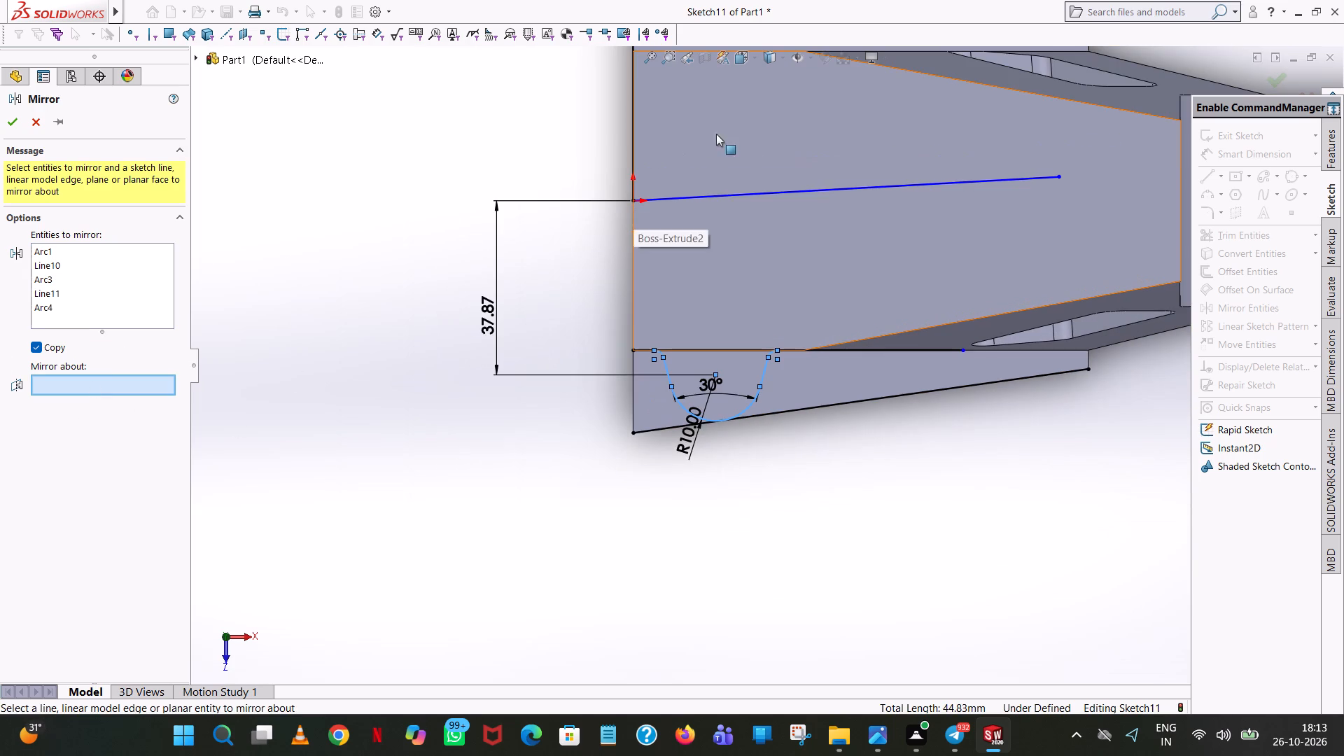
click(724, 196)
scroll(726, 194, up, 4)
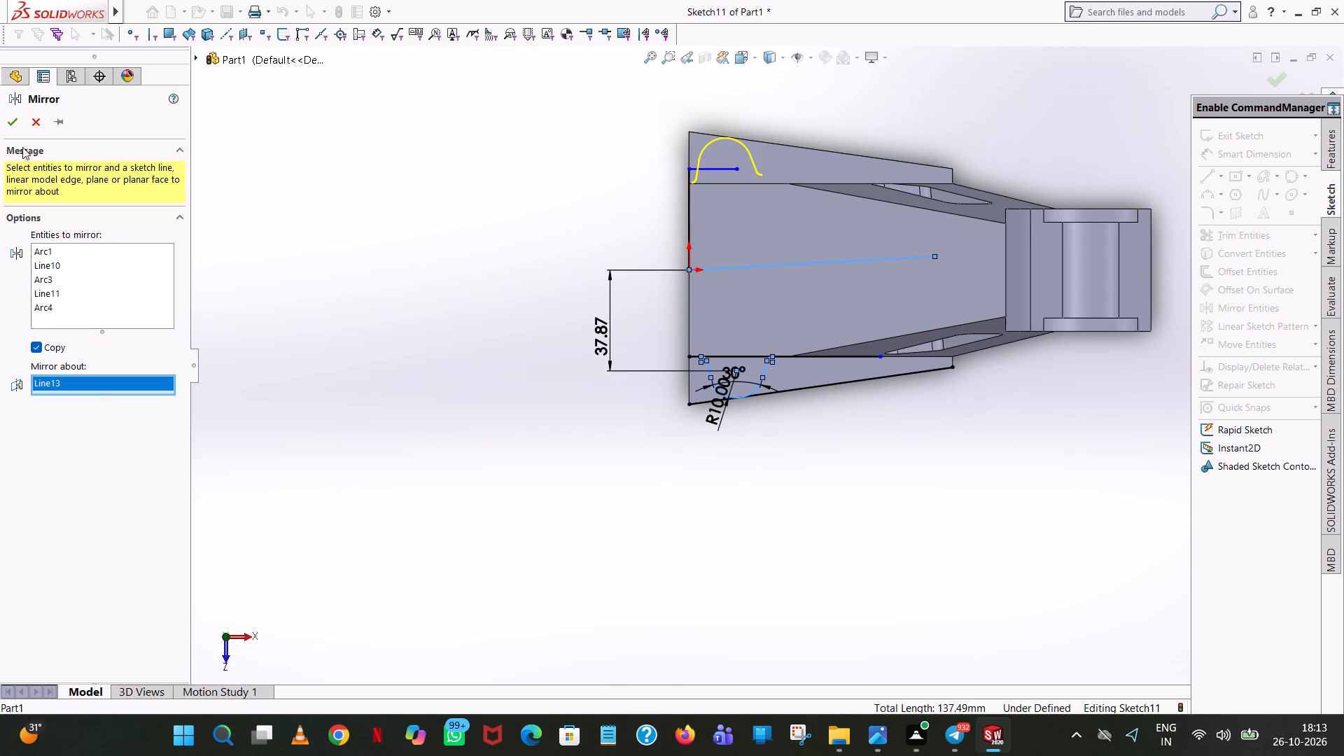
click(17, 122)
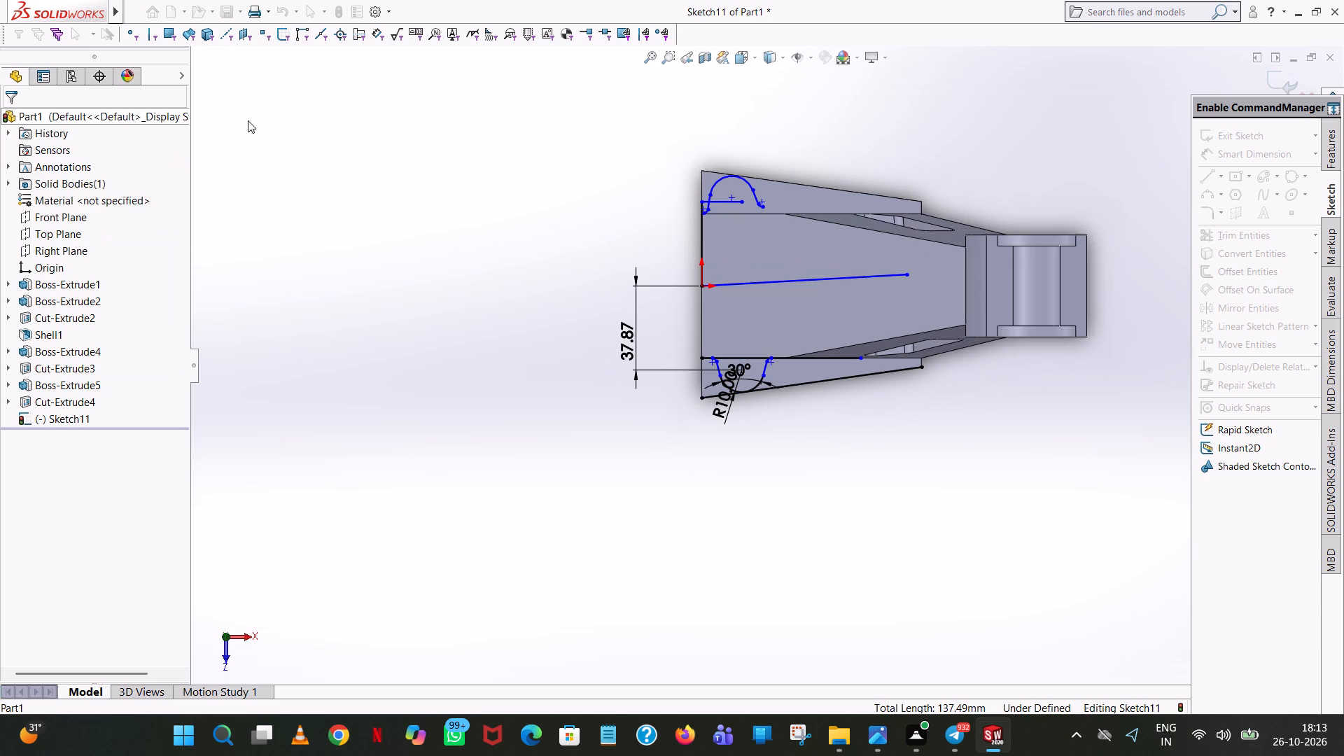
Close the mirrored profile on the opposite ledge with a line about 26.66 mm long between its two corner arc ends.
scroll(798, 207, down, 7)
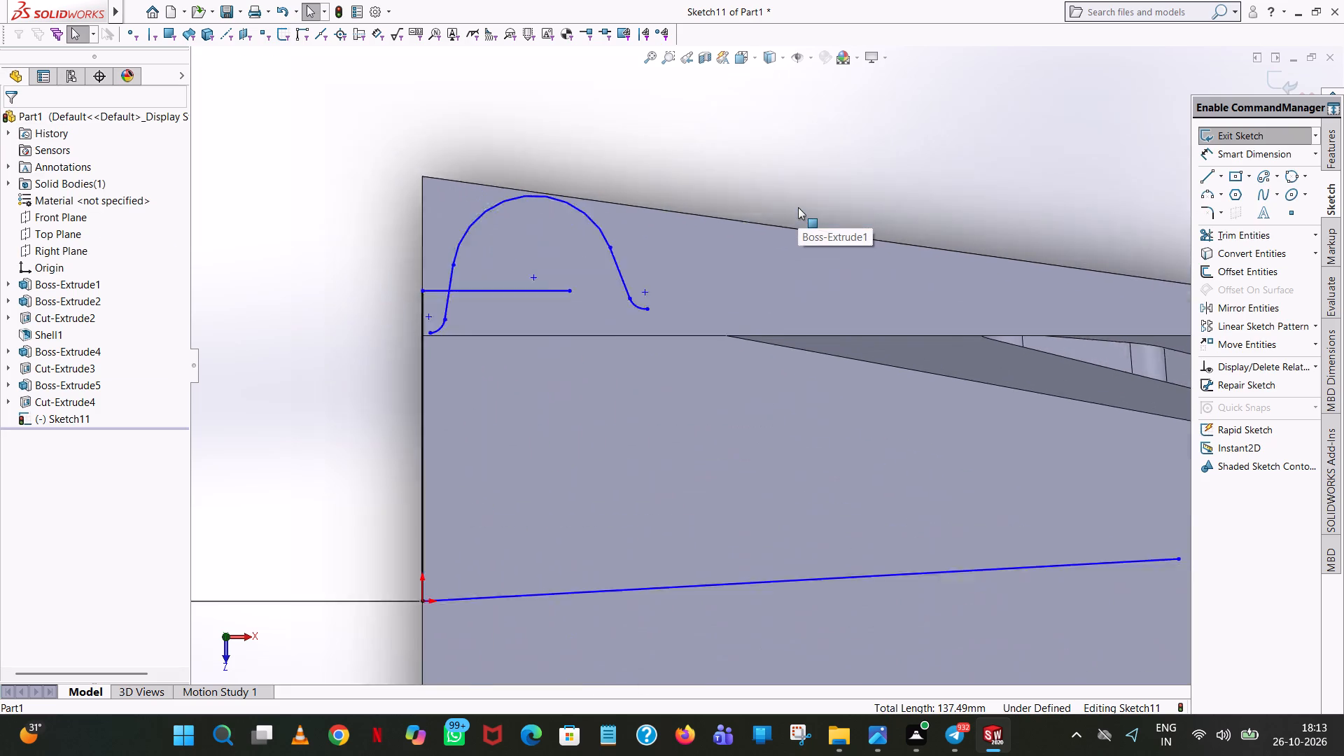
scroll(798, 207, down, 1)
scroll(561, 362, down, 3)
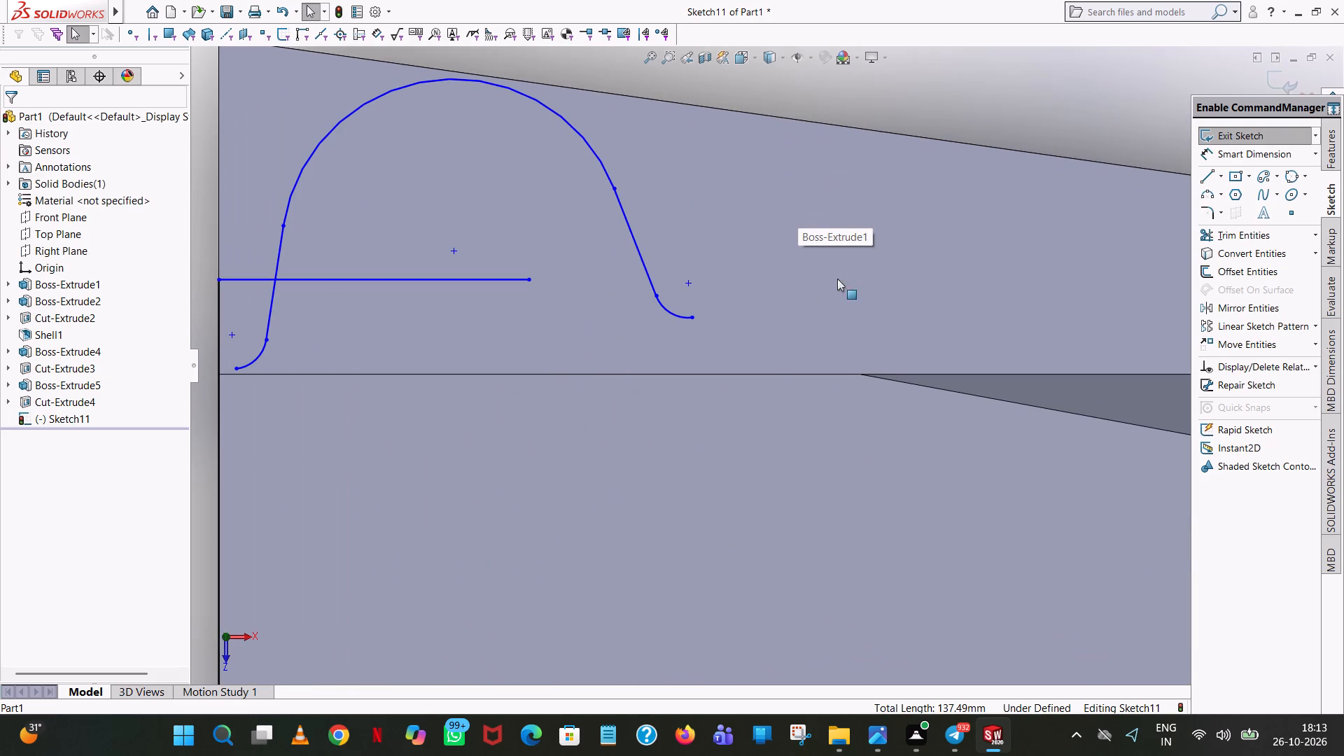
click(1202, 174)
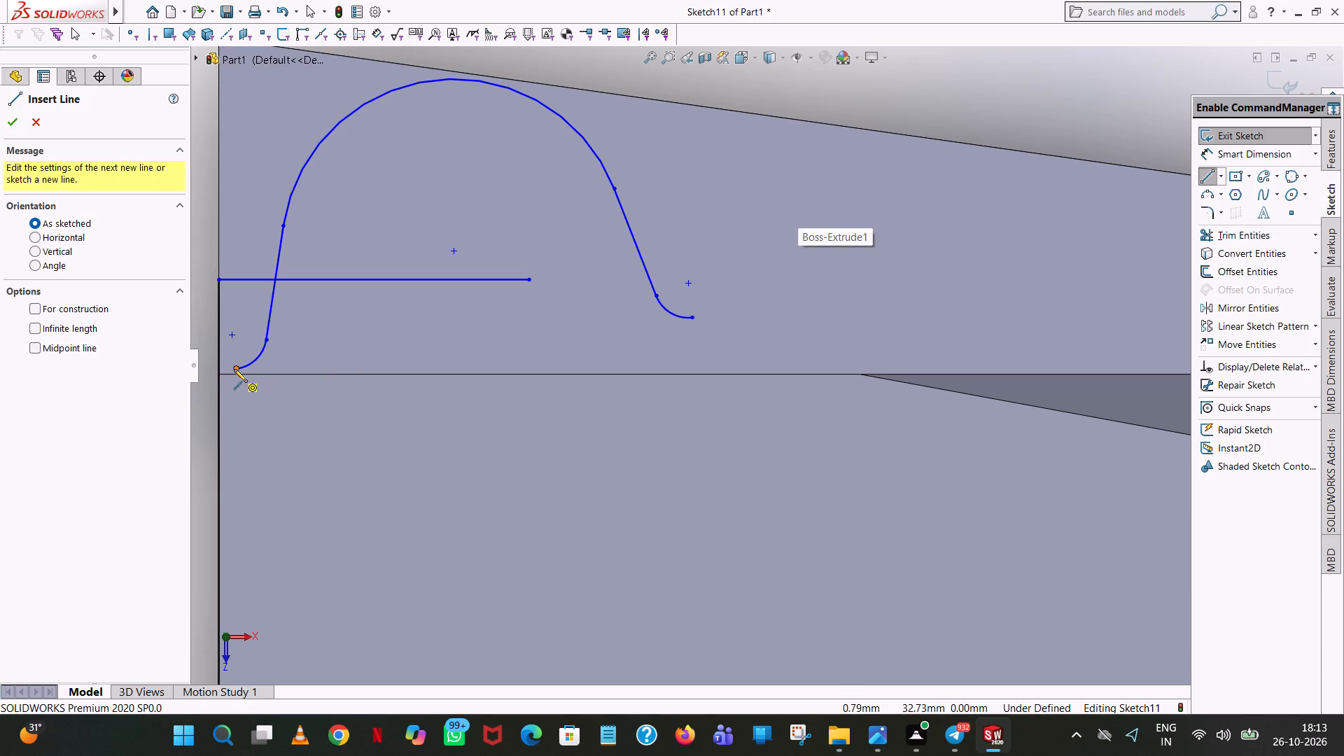
click(234, 369)
click(694, 320)
right_click(694, 320)
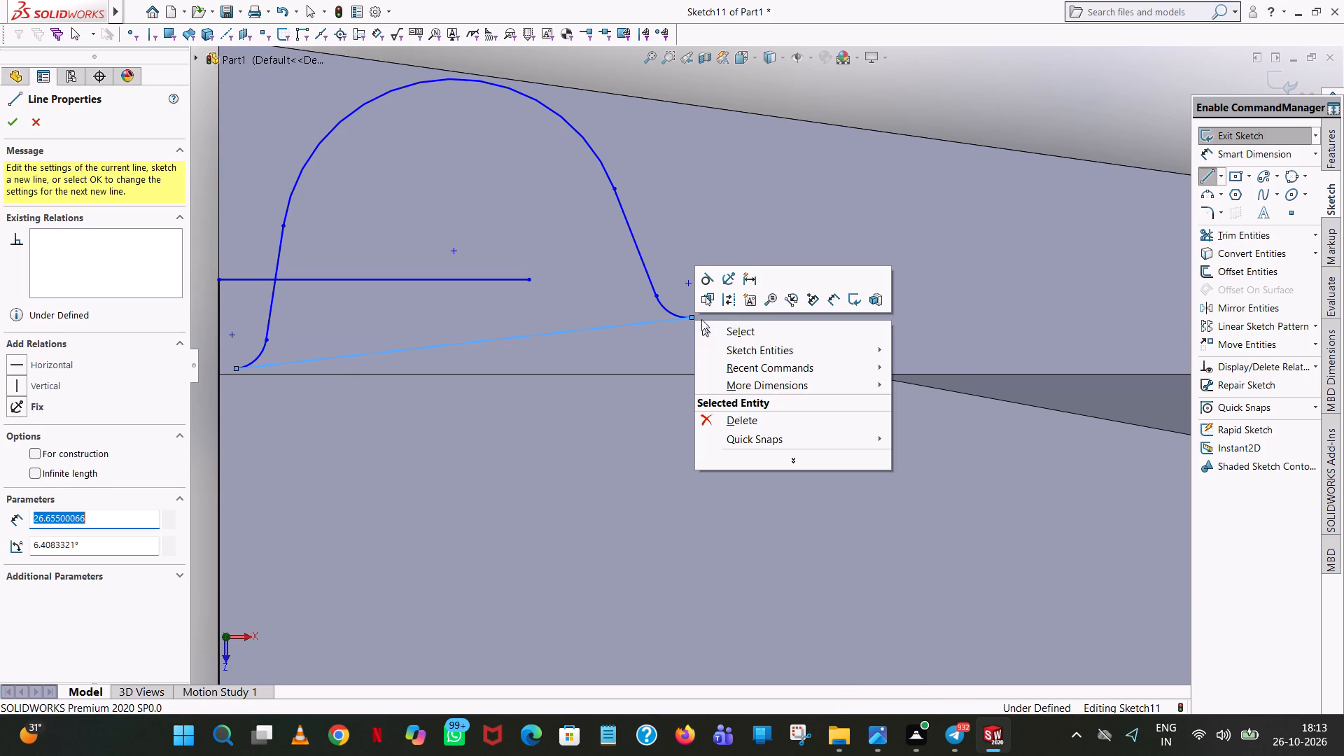
click(739, 335)
Trim the original ledge's inner edge line beyond both corner arcs, leaving only the segment that closes the profile.
scroll(734, 340, up, 16)
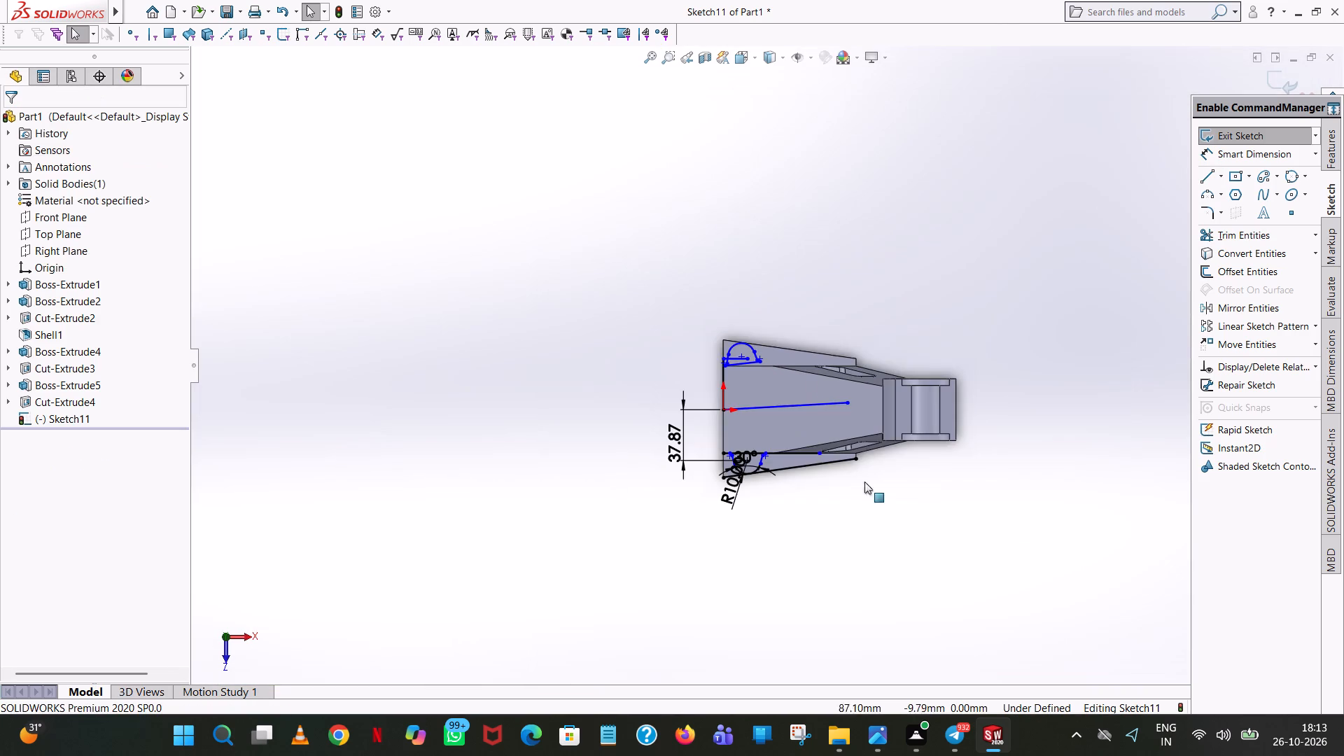
scroll(745, 523, down, 6)
scroll(827, 205, down, 5)
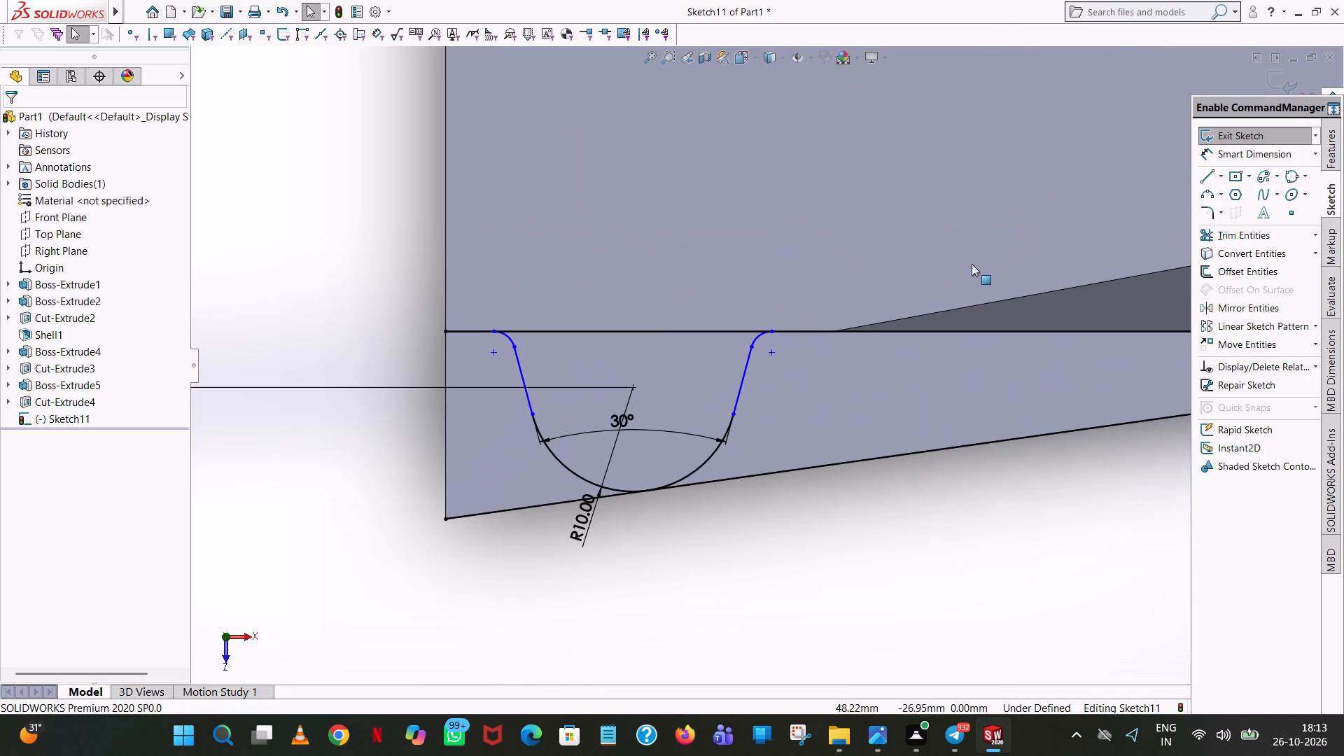
click(1226, 235)
click(1090, 330)
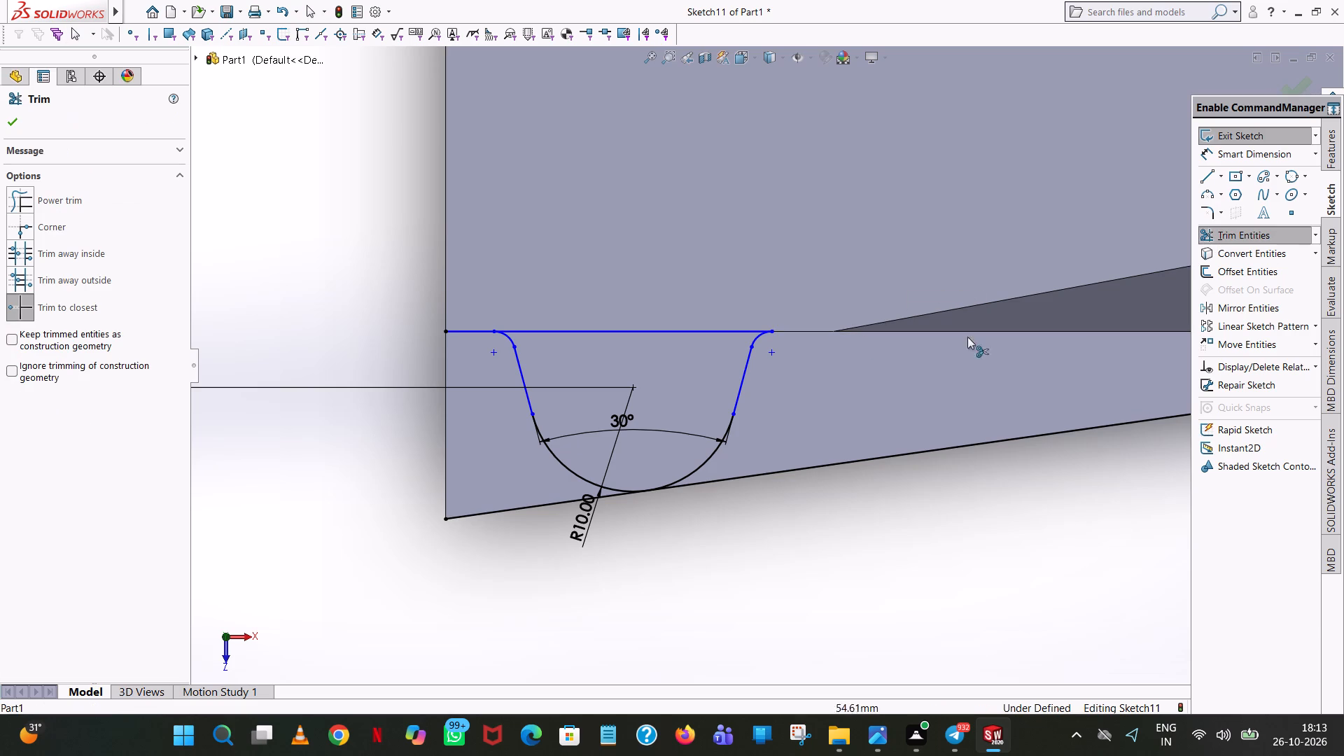
click(467, 334)
Trim away the slanted mirror line, the wide-end vertical line and the short horizontal line crossing the mirrored profile.
scroll(789, 366, up, 5)
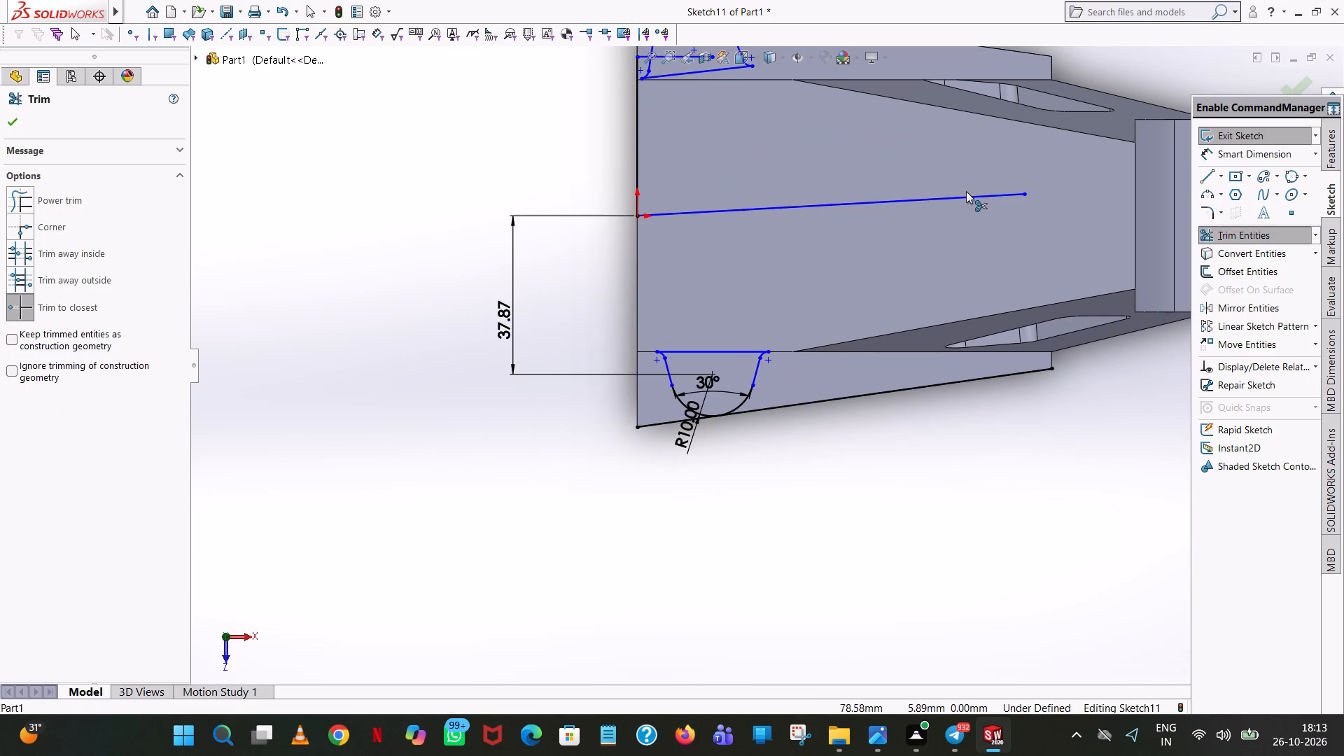
click(965, 197)
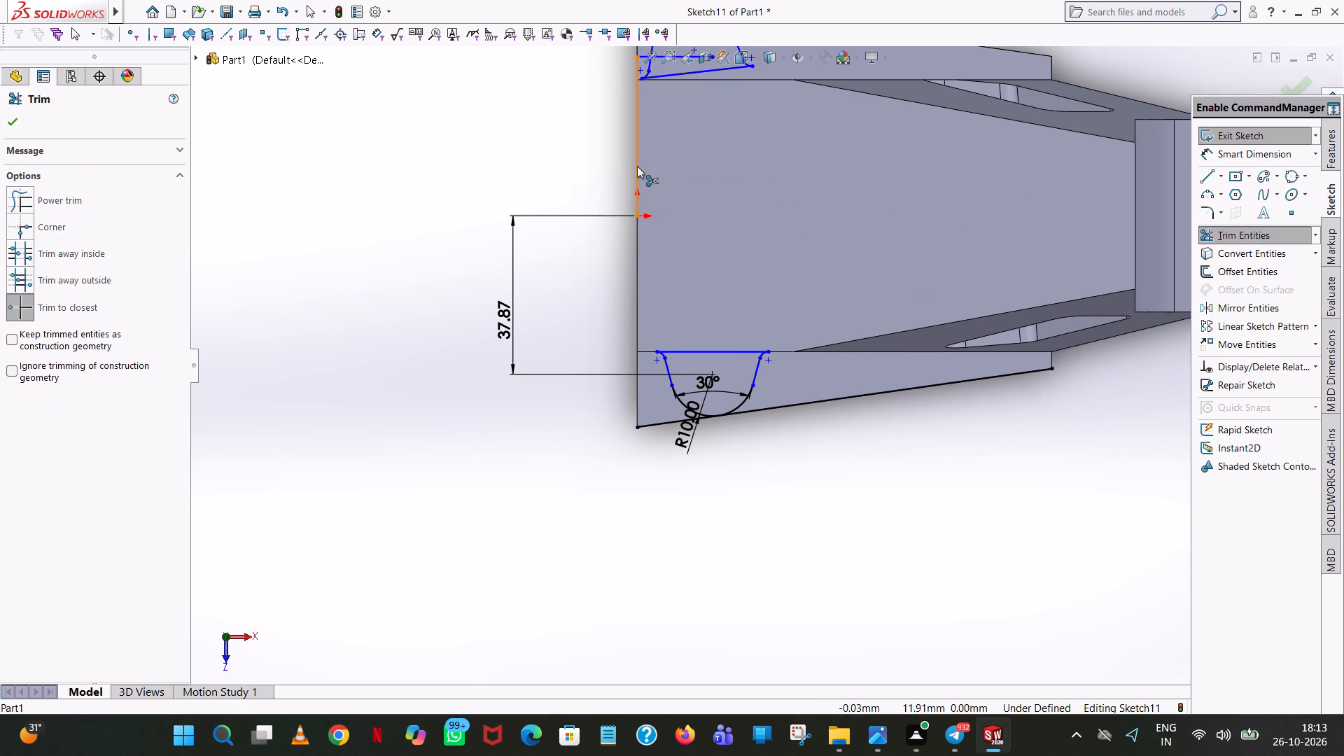
click(638, 164)
scroll(662, 141, up, 5)
scroll(759, 224, down, 5)
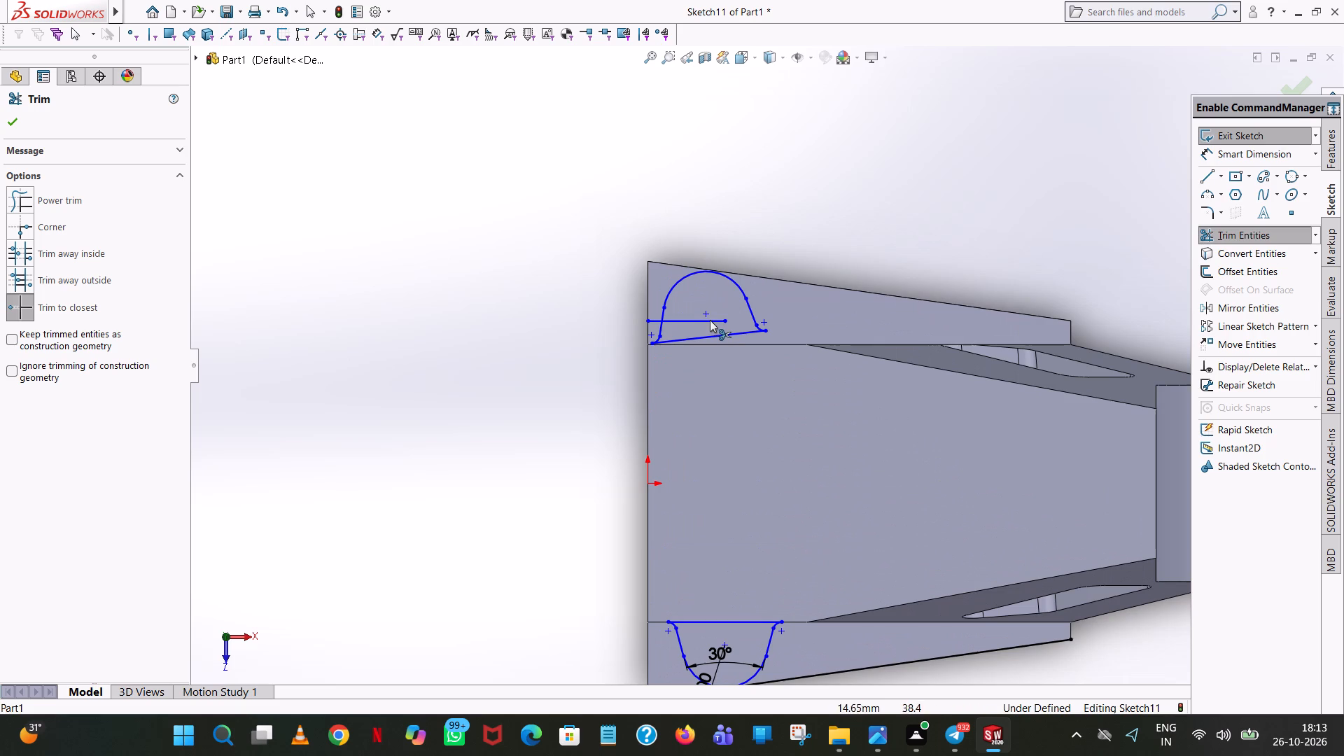
click(710, 320)
click(657, 323)
click(17, 131)
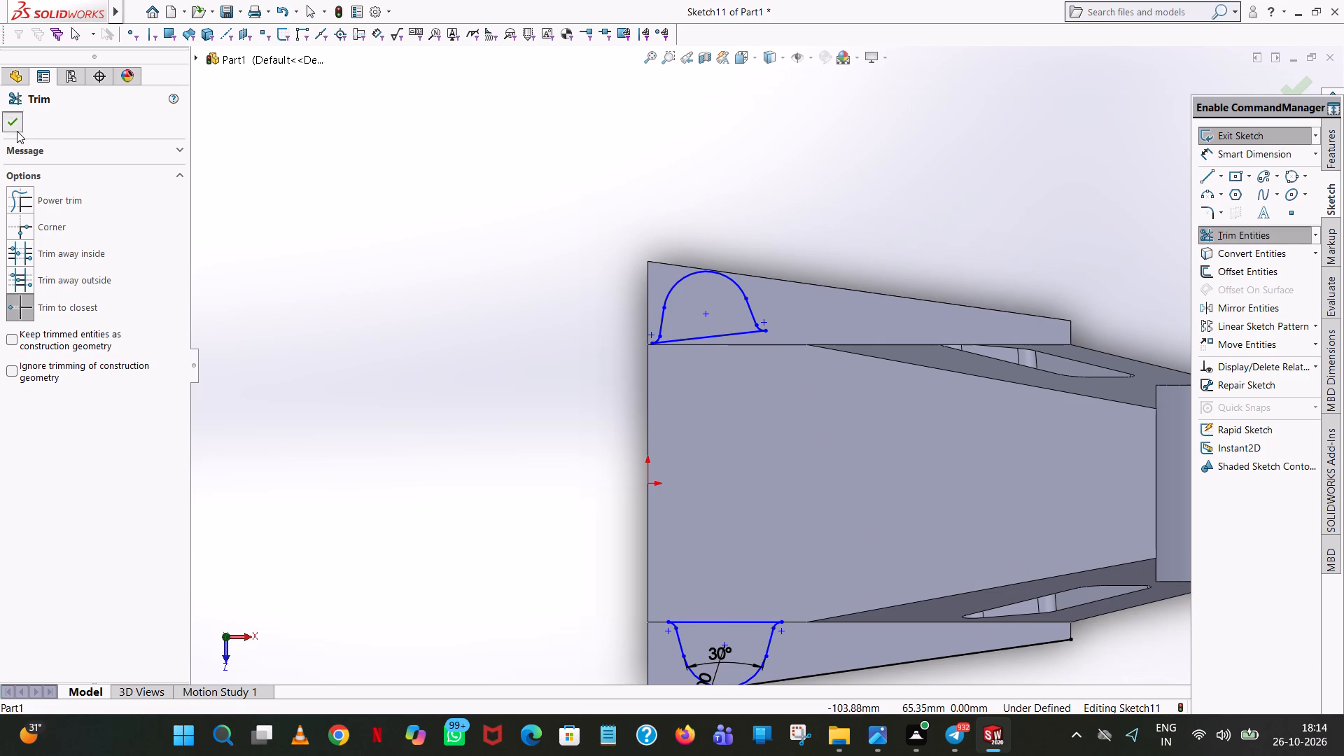
Extrude both closed ledge profiles as a blind boss 5 mm deep, merged with the base.
click(1326, 136)
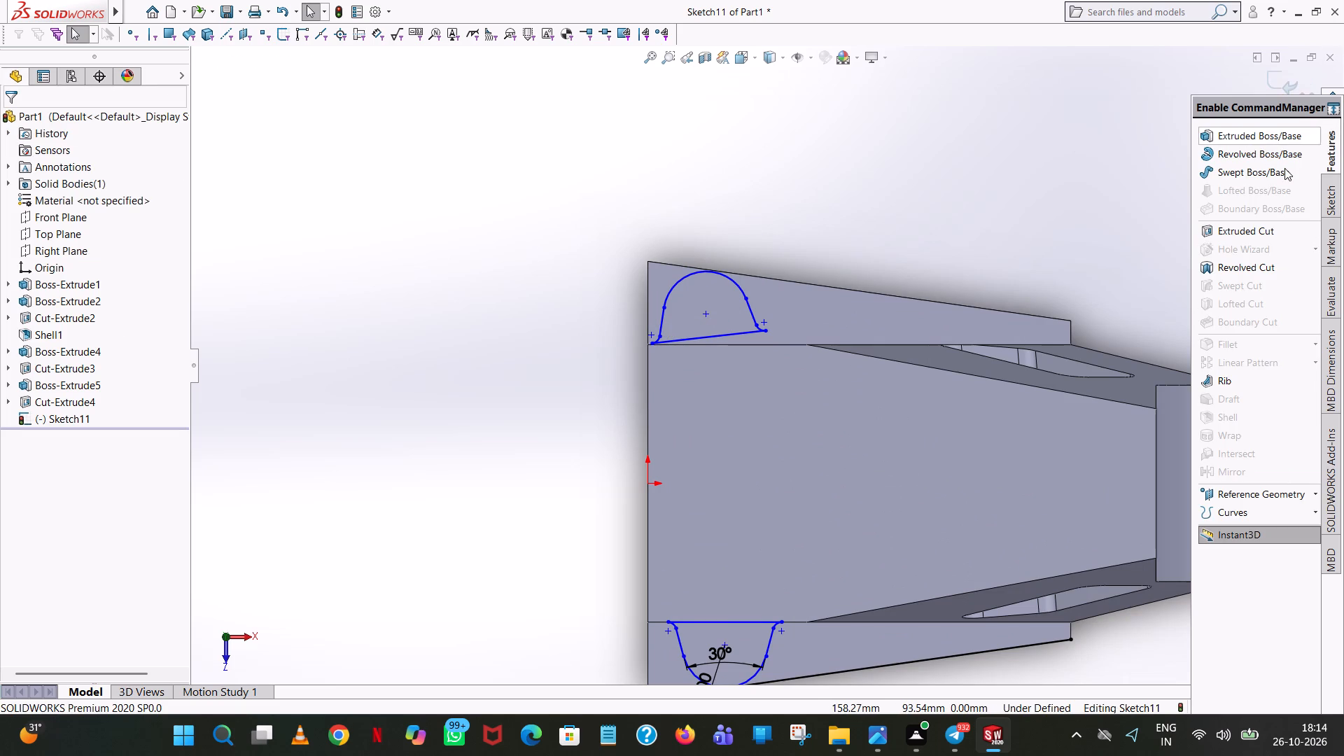
click(1256, 138)
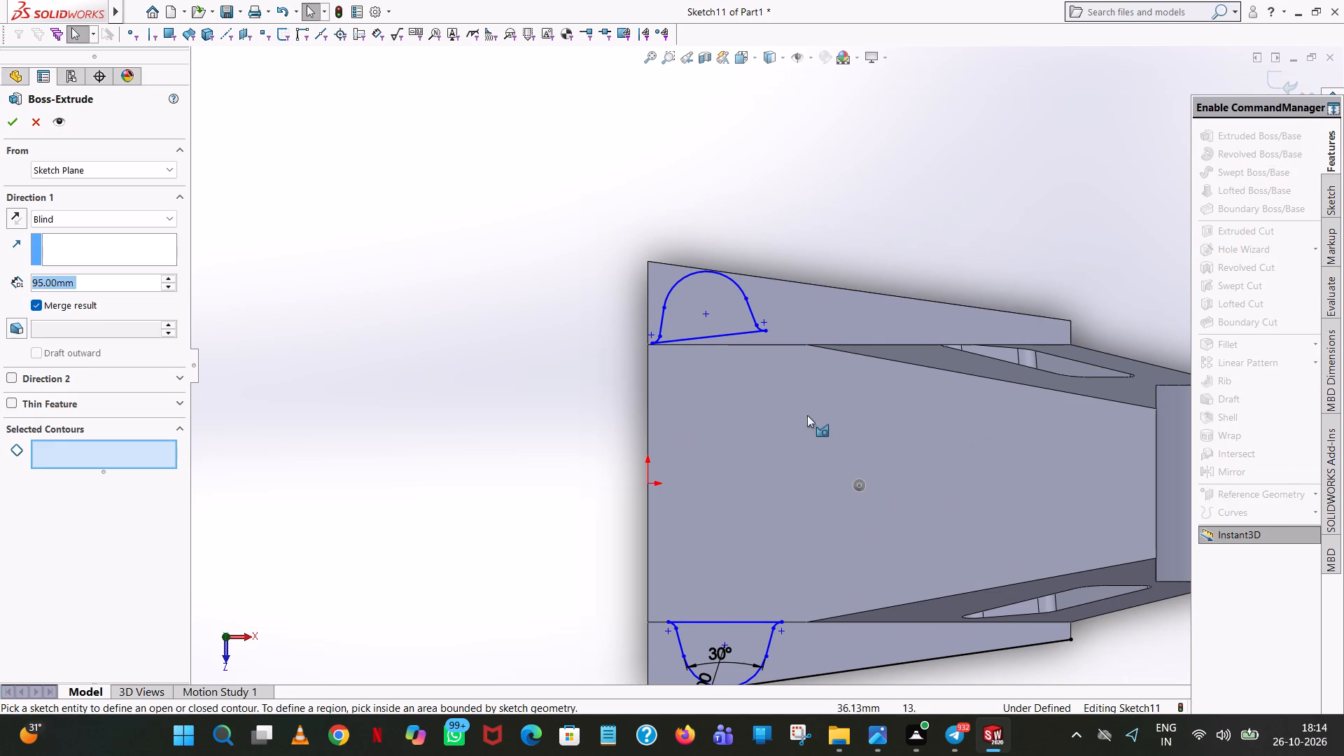
click(703, 289)
click(751, 645)
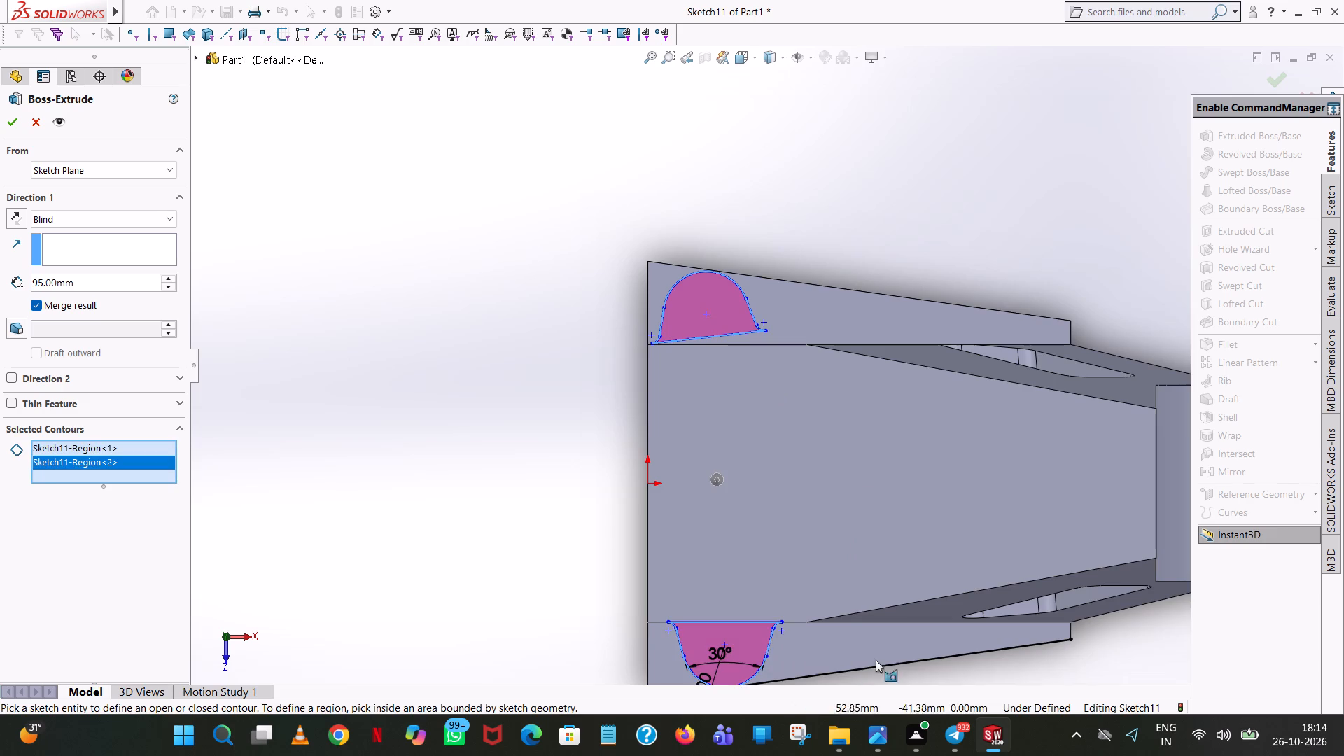
scroll(884, 655, up, 1)
middle_drag(884, 654, 895, 378)
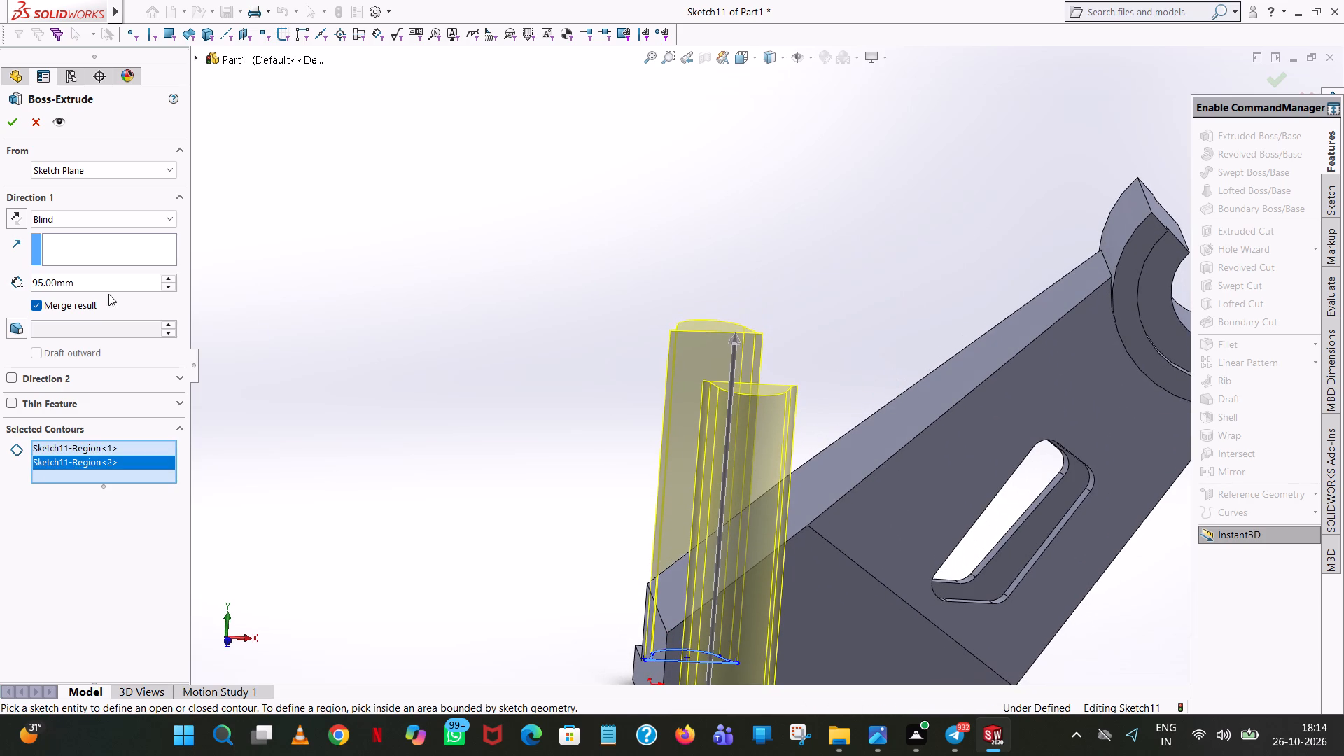
double_click(107, 280)
key(5)
key(Return)
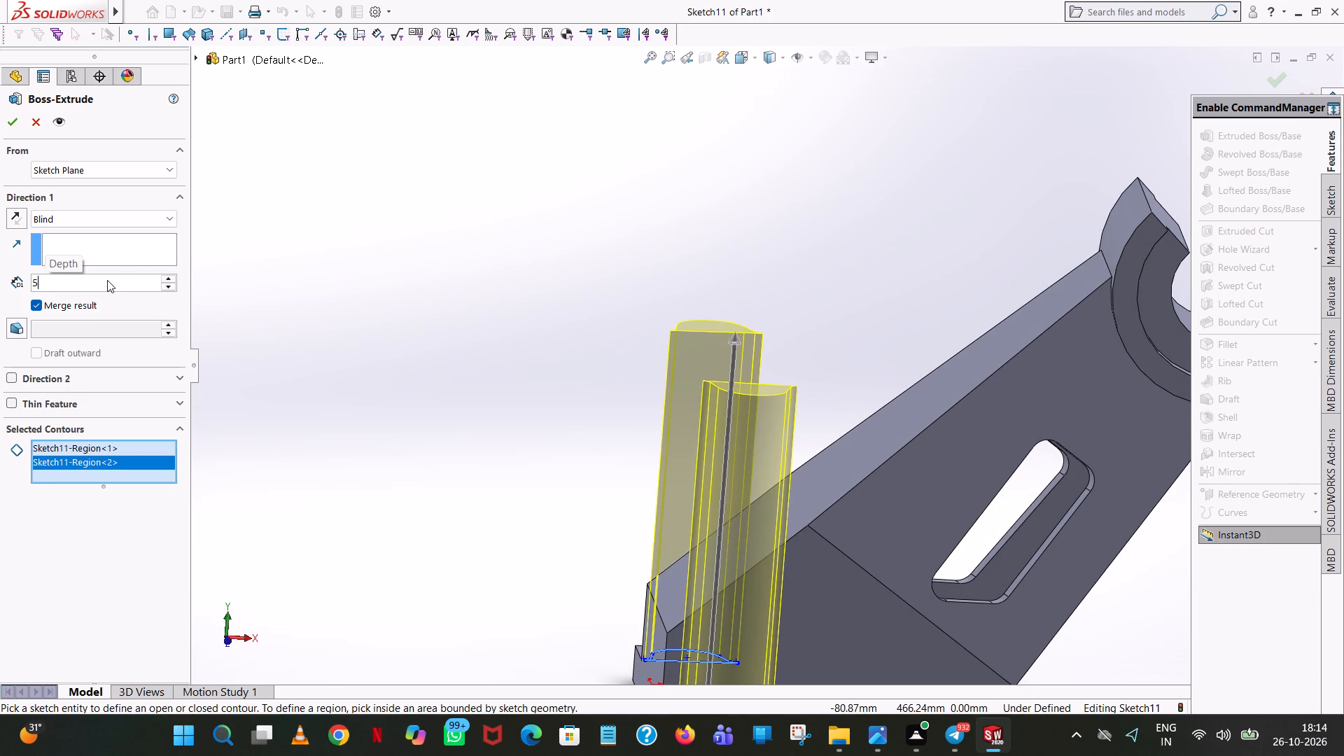
scroll(563, 358, up, 3)
scroll(732, 552, up, 1)
middle_drag(732, 552, 737, 539)
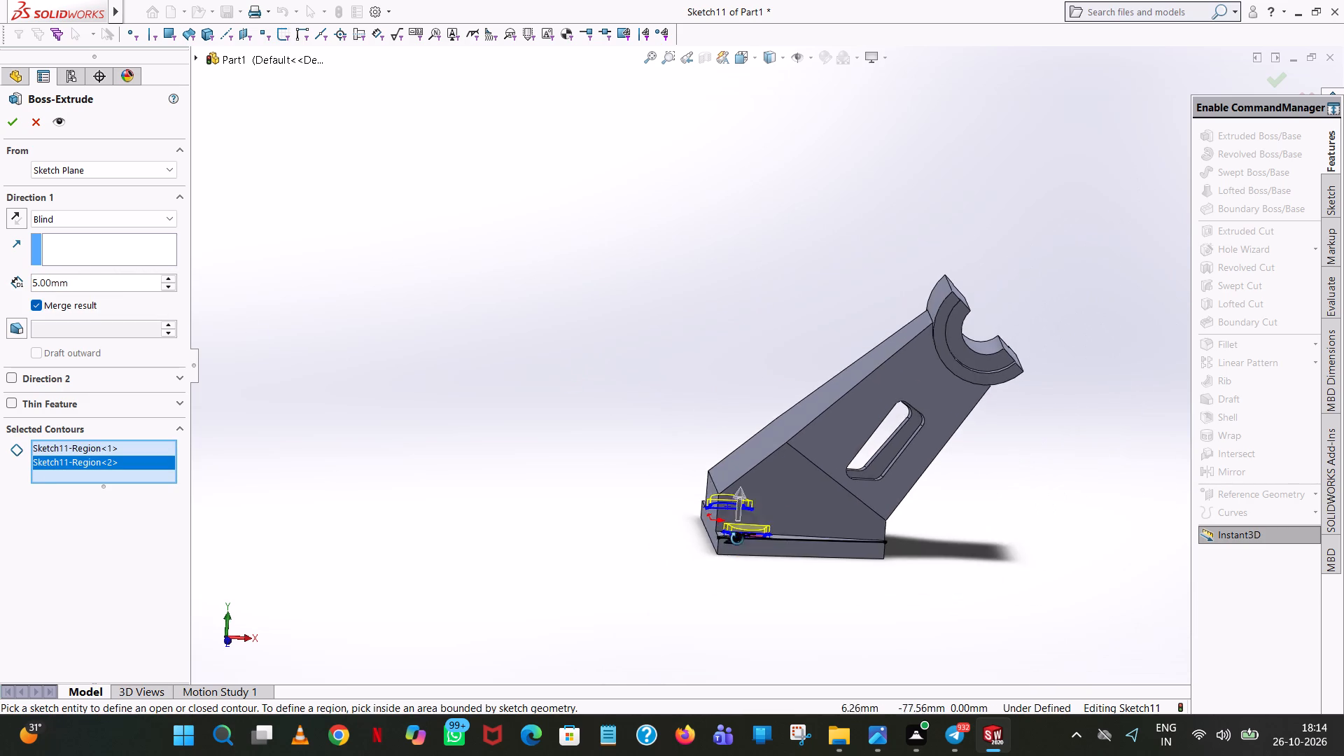
middle_drag(737, 539, 892, 584)
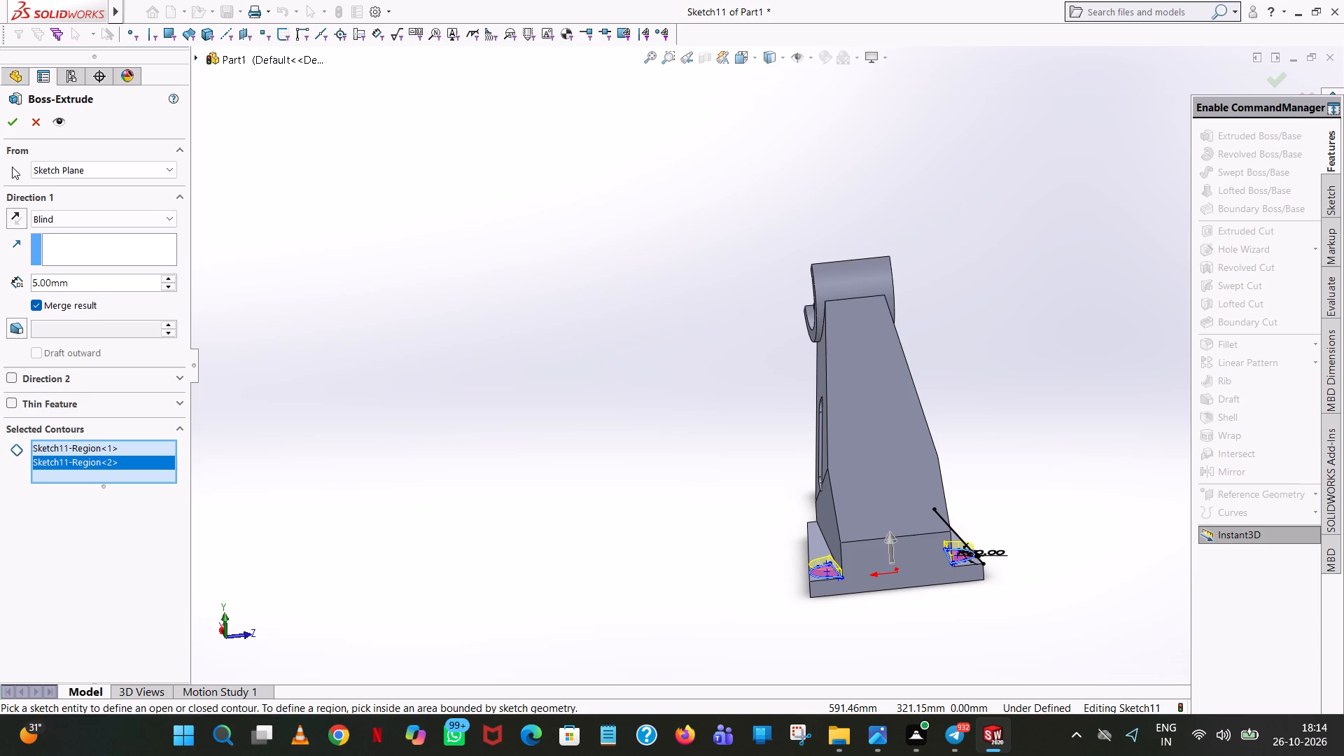
click(10, 125)
click(1032, 438)
Start a cut sketch on one rounded pad's top face and draw a 5 mm radius circle centred at about 13.6, 39.6.
middle_drag(1030, 440, 934, 438)
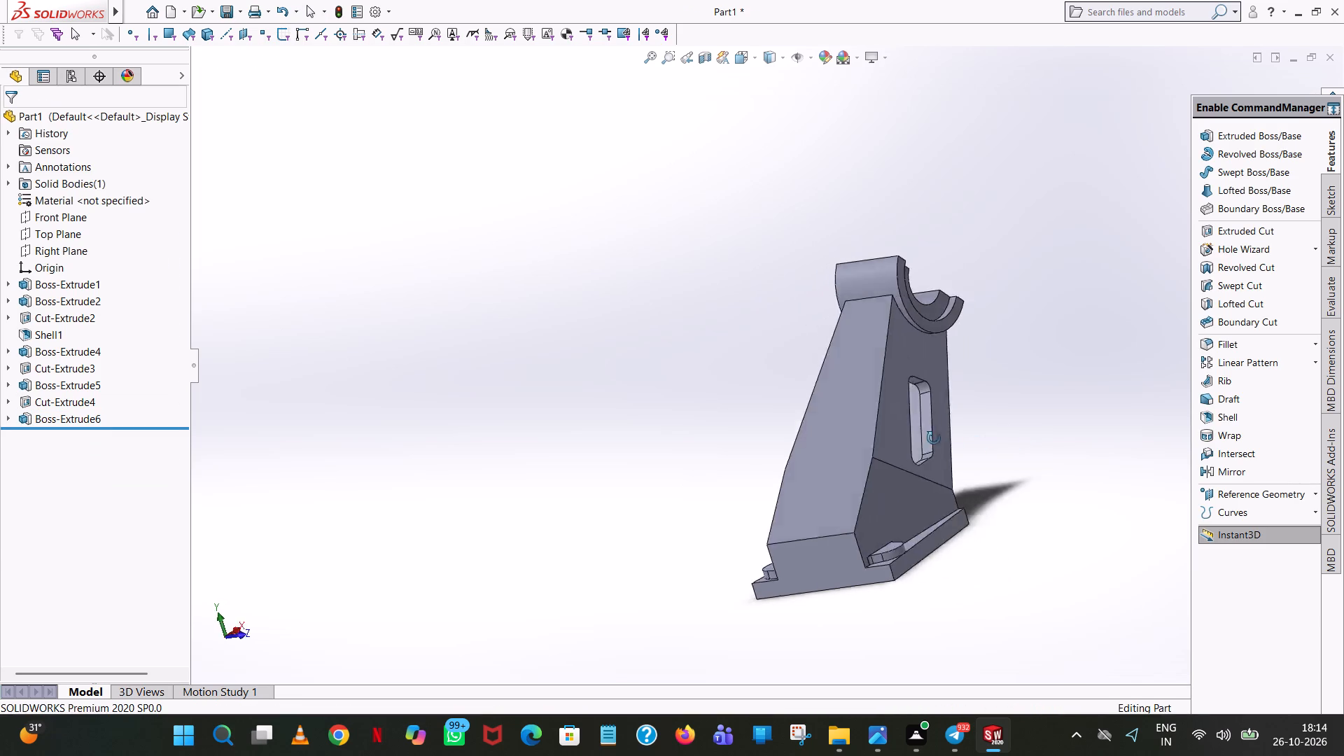
middle_drag(934, 438, 909, 580)
scroll(909, 580, up, 1)
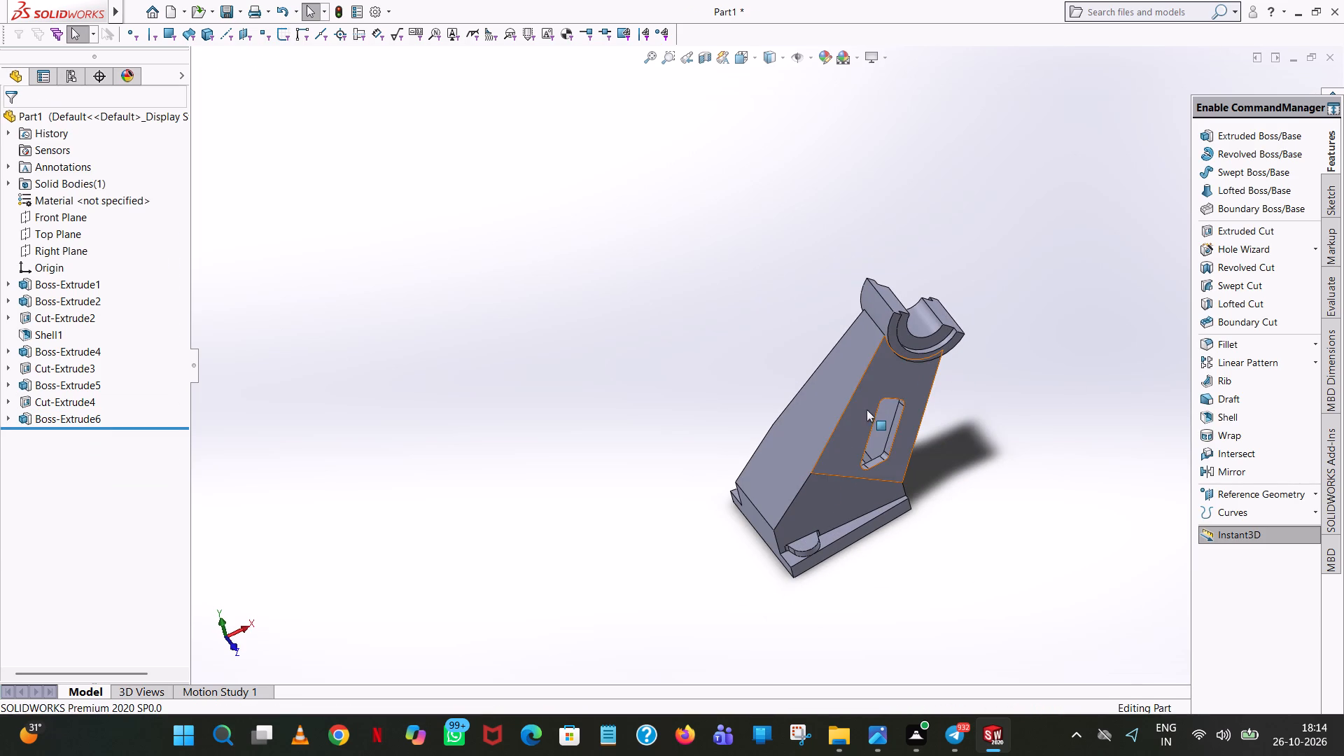
middle_drag(822, 484, 853, 631)
middle_drag(715, 443, 724, 475)
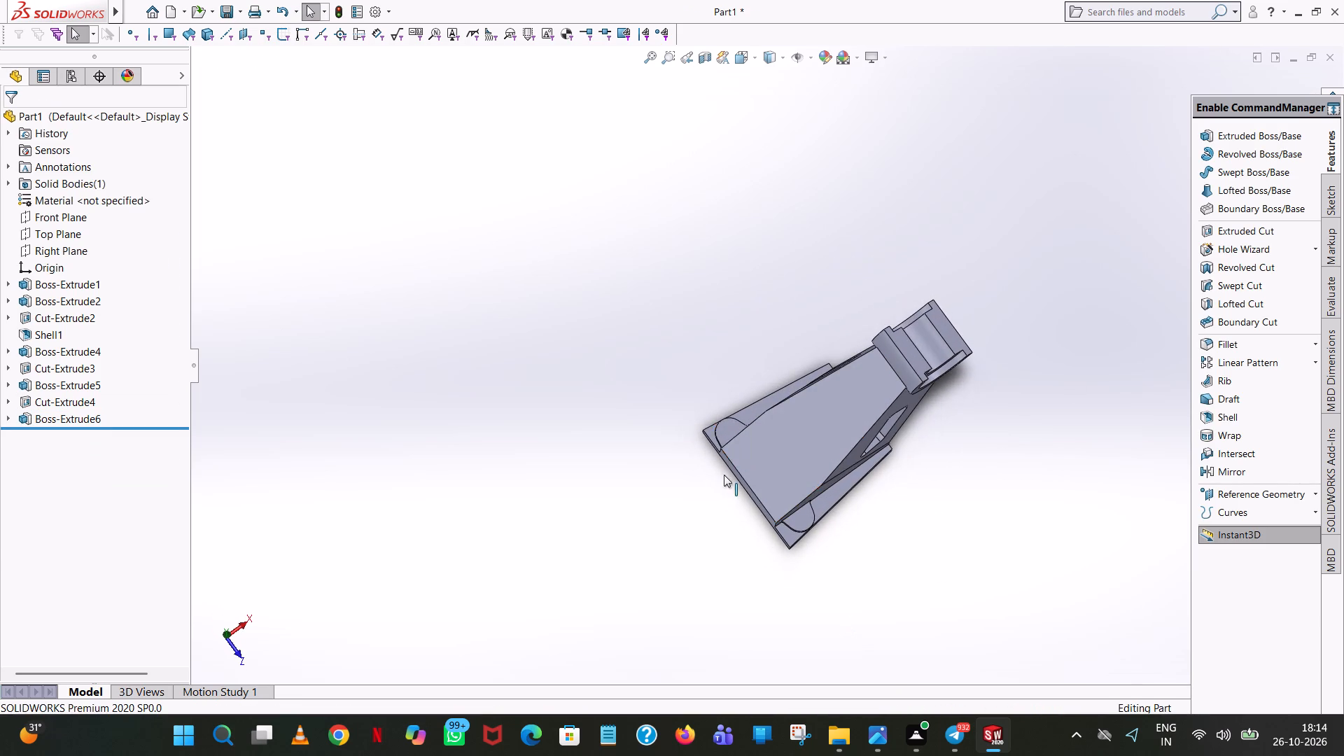
middle_drag(724, 475, 729, 501)
scroll(724, 390, down, 8)
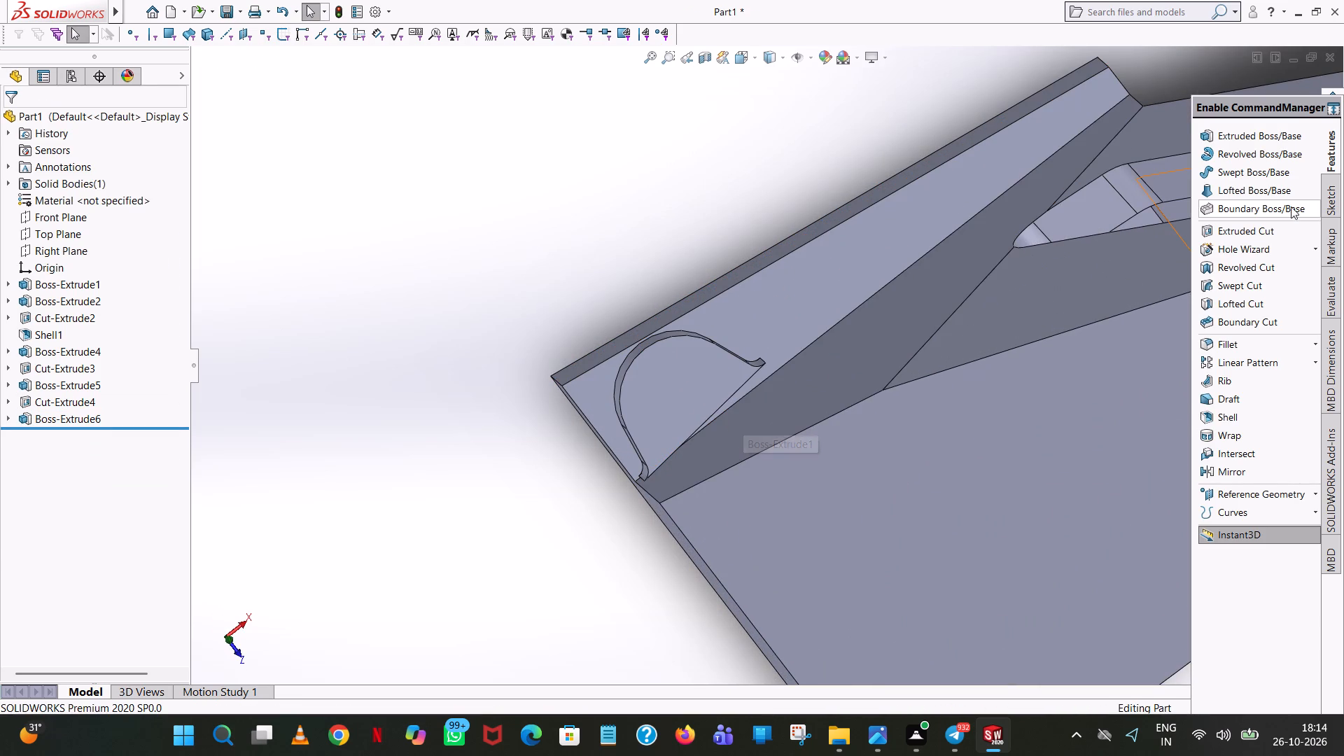
click(1287, 230)
click(675, 367)
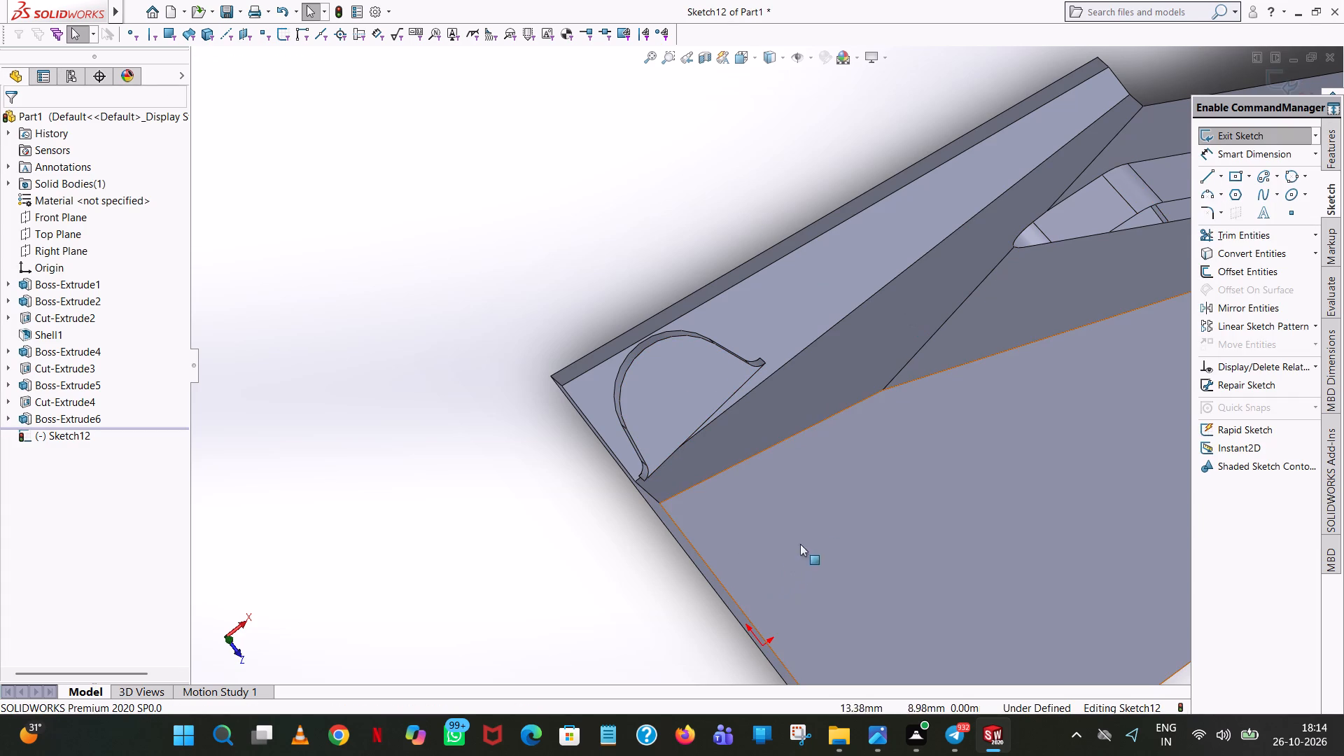
click(1306, 178)
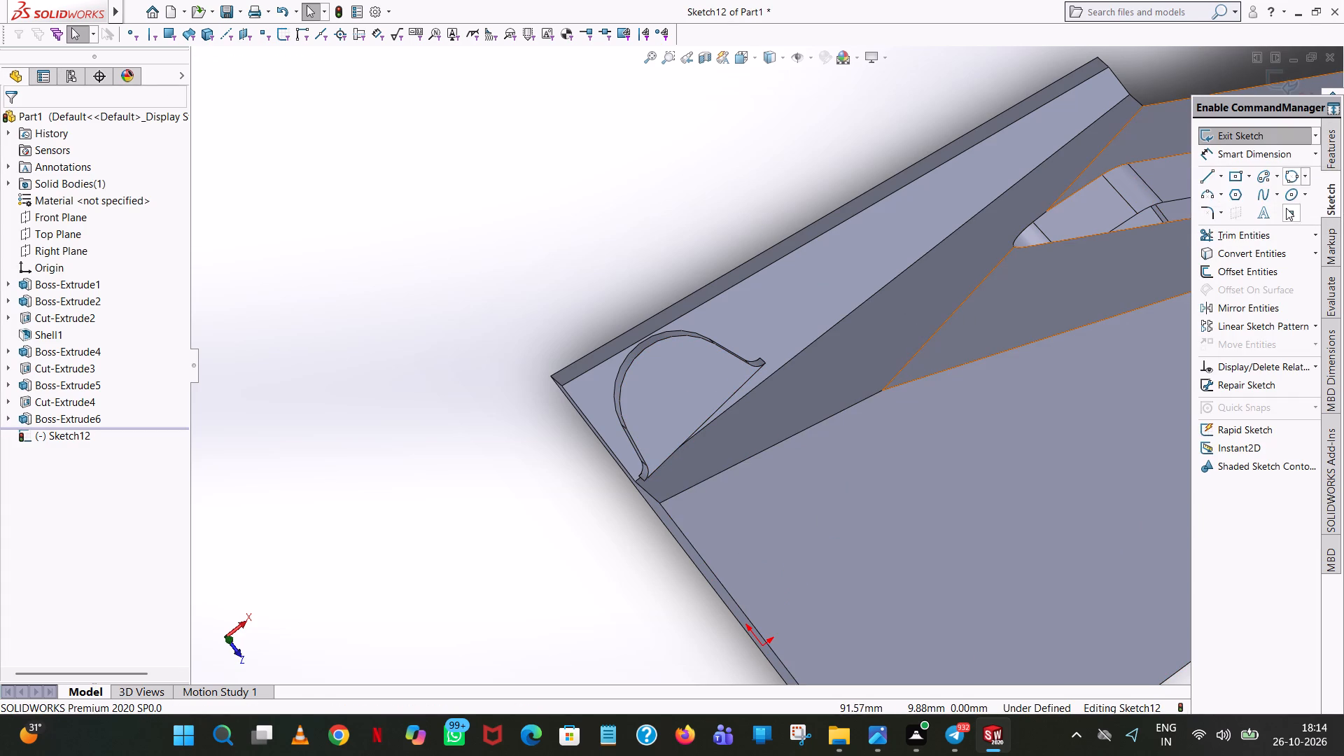
click(1315, 171)
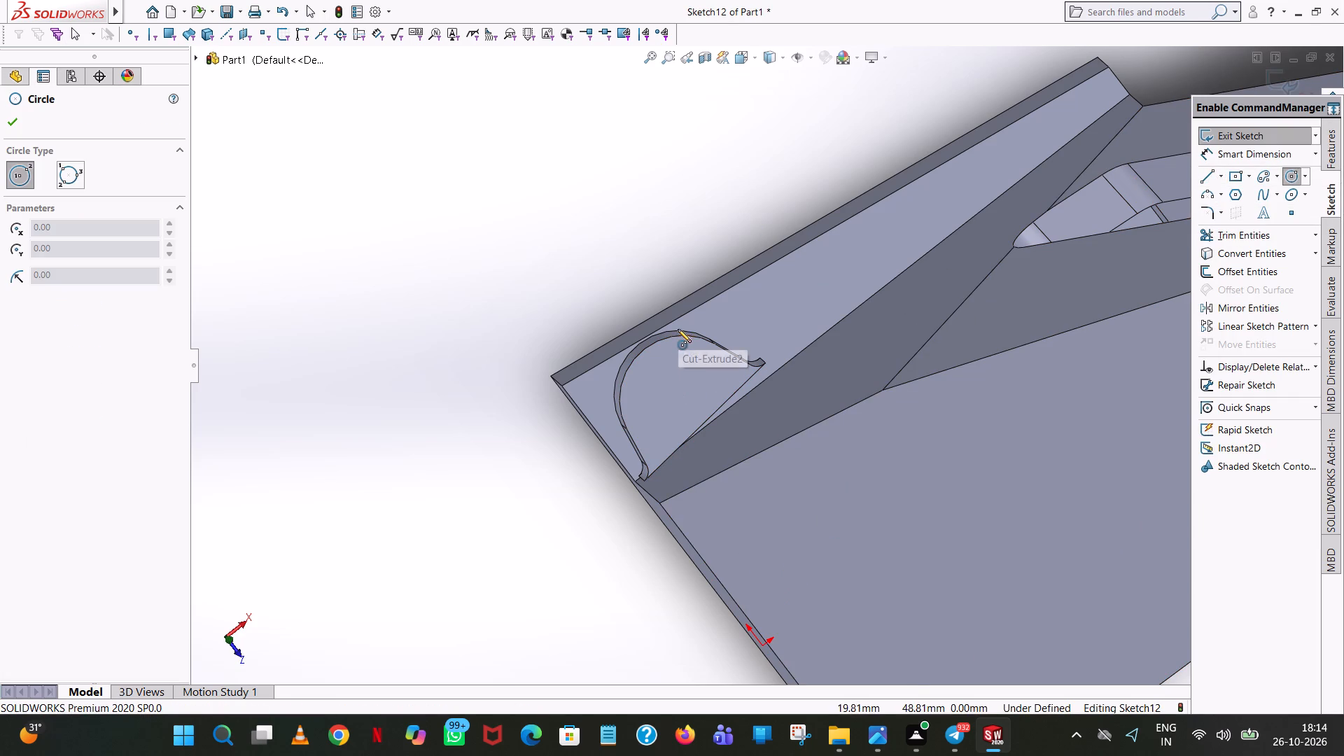
click(682, 398)
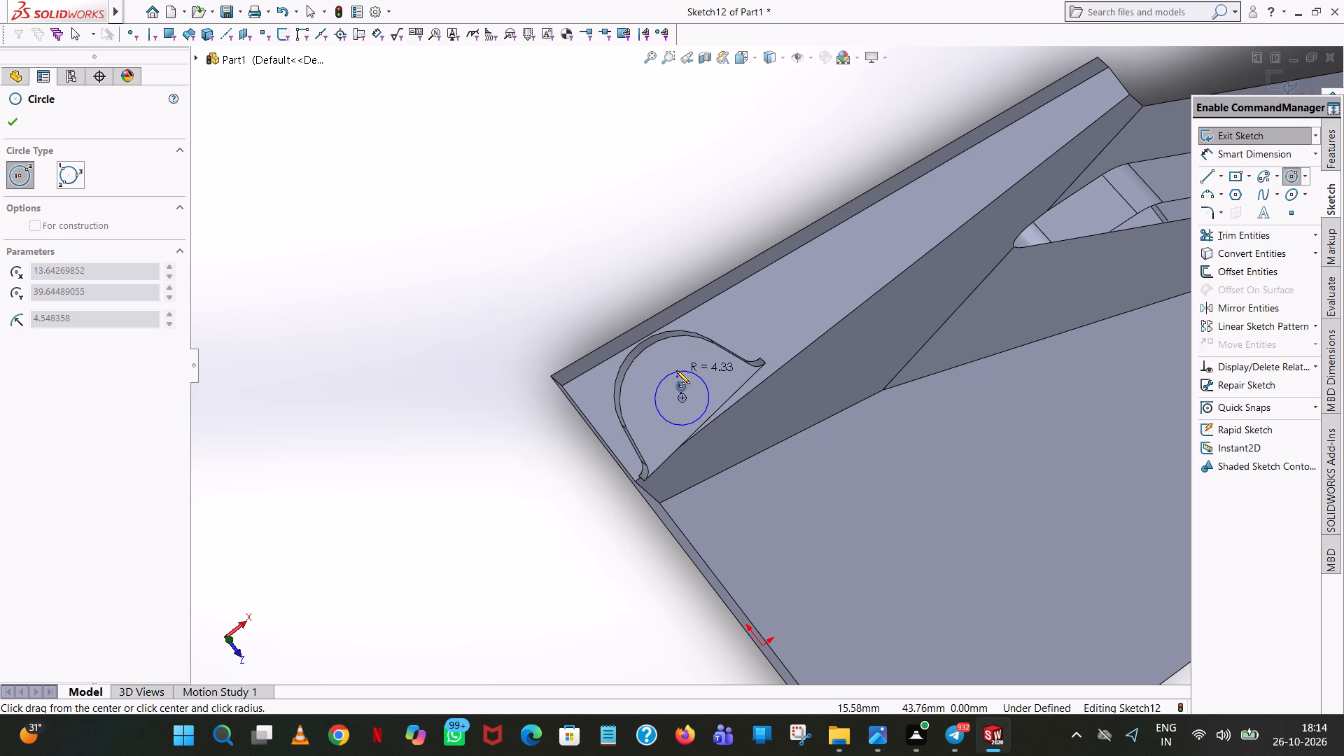
click(676, 370)
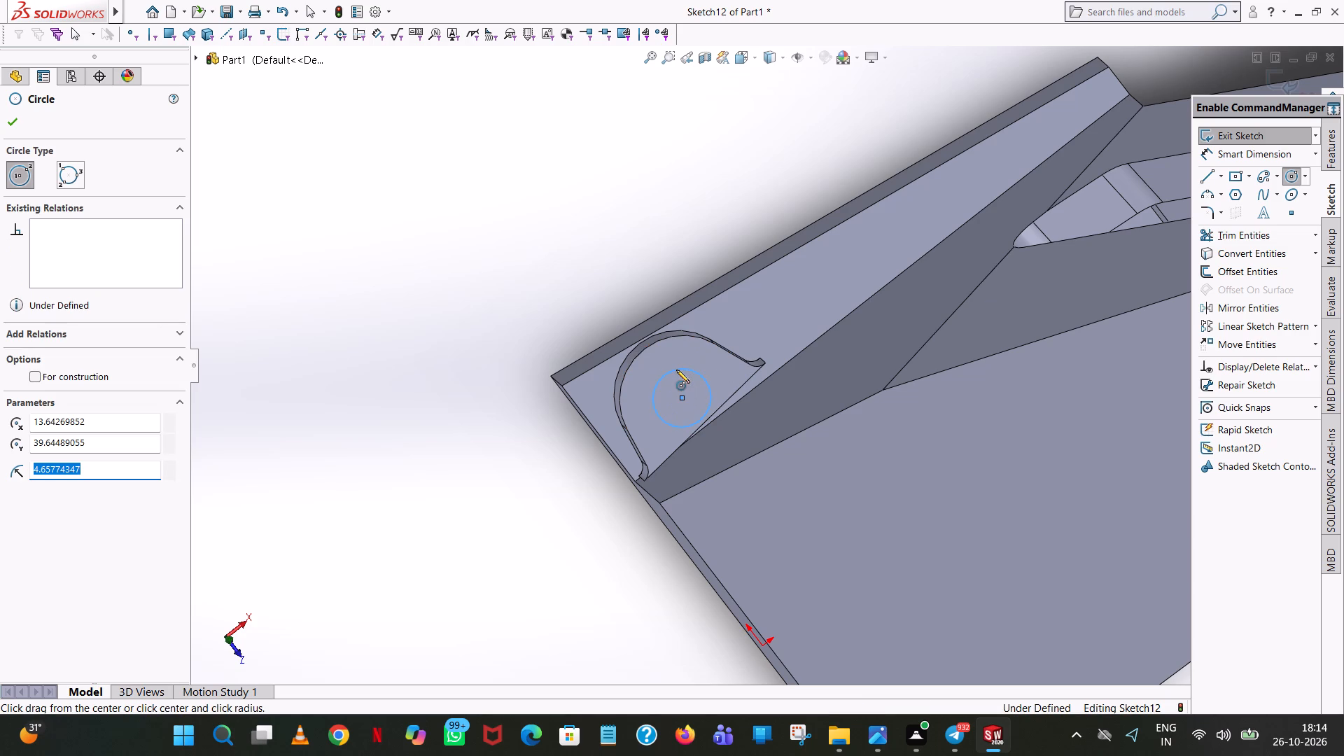
key(5)
key(Return)
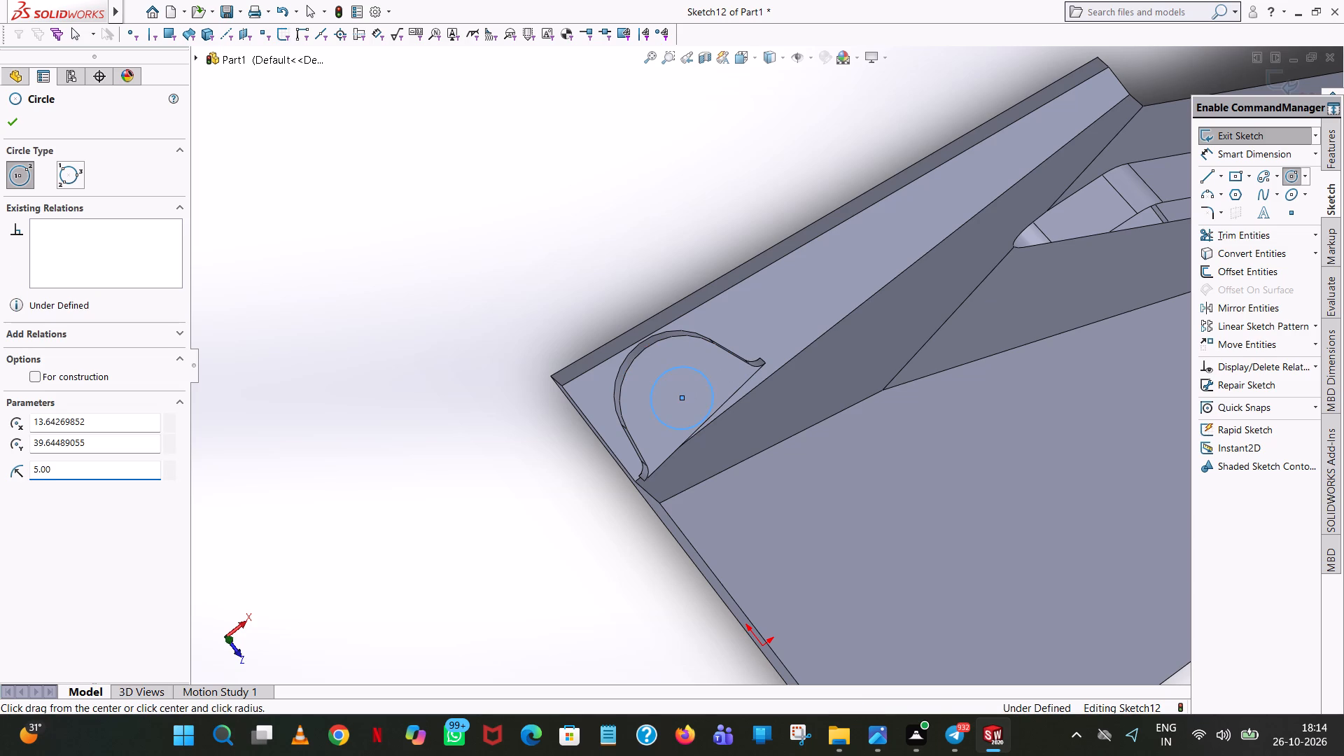
Draw a second 5 mm radius circle on the opposite ledge's rounded pad, centred at about 18.0, -37.9.
scroll(843, 509, up, 7)
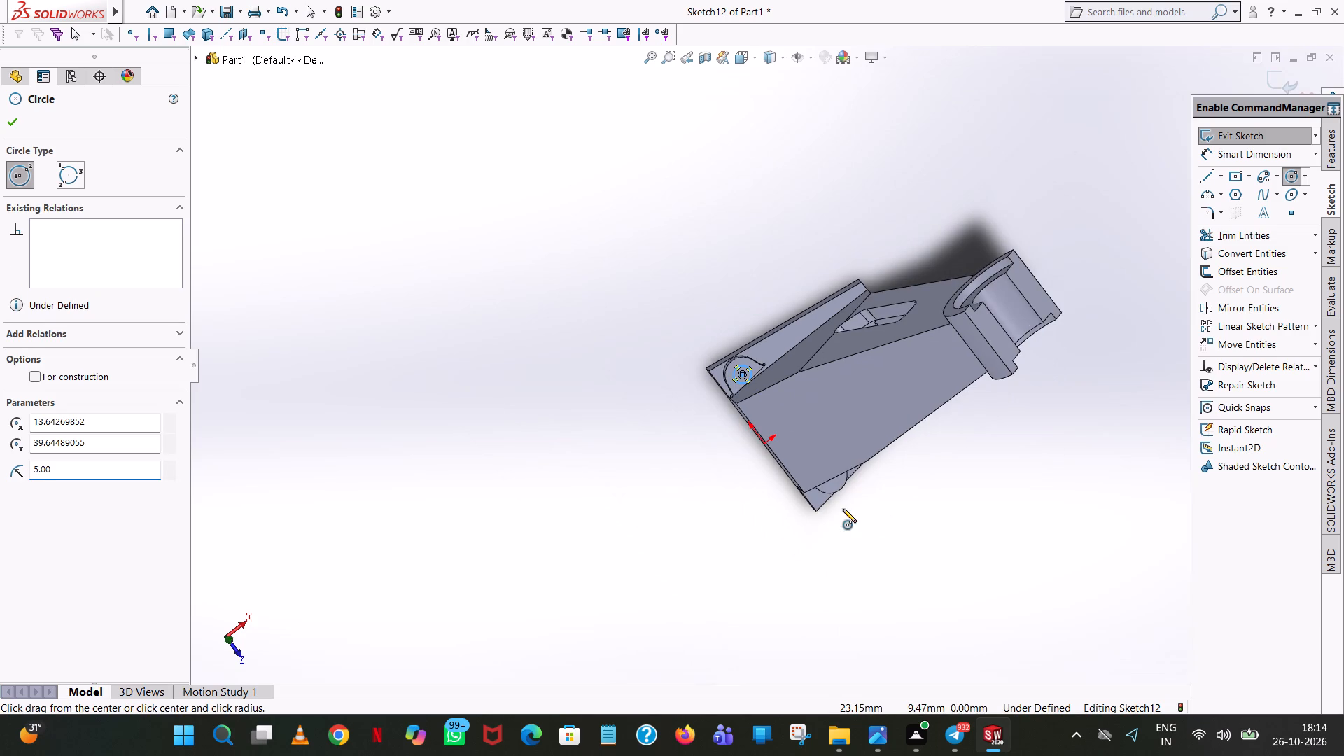
middle_drag(843, 508, 809, 454)
scroll(809, 454, up, 1)
scroll(864, 478, down, 7)
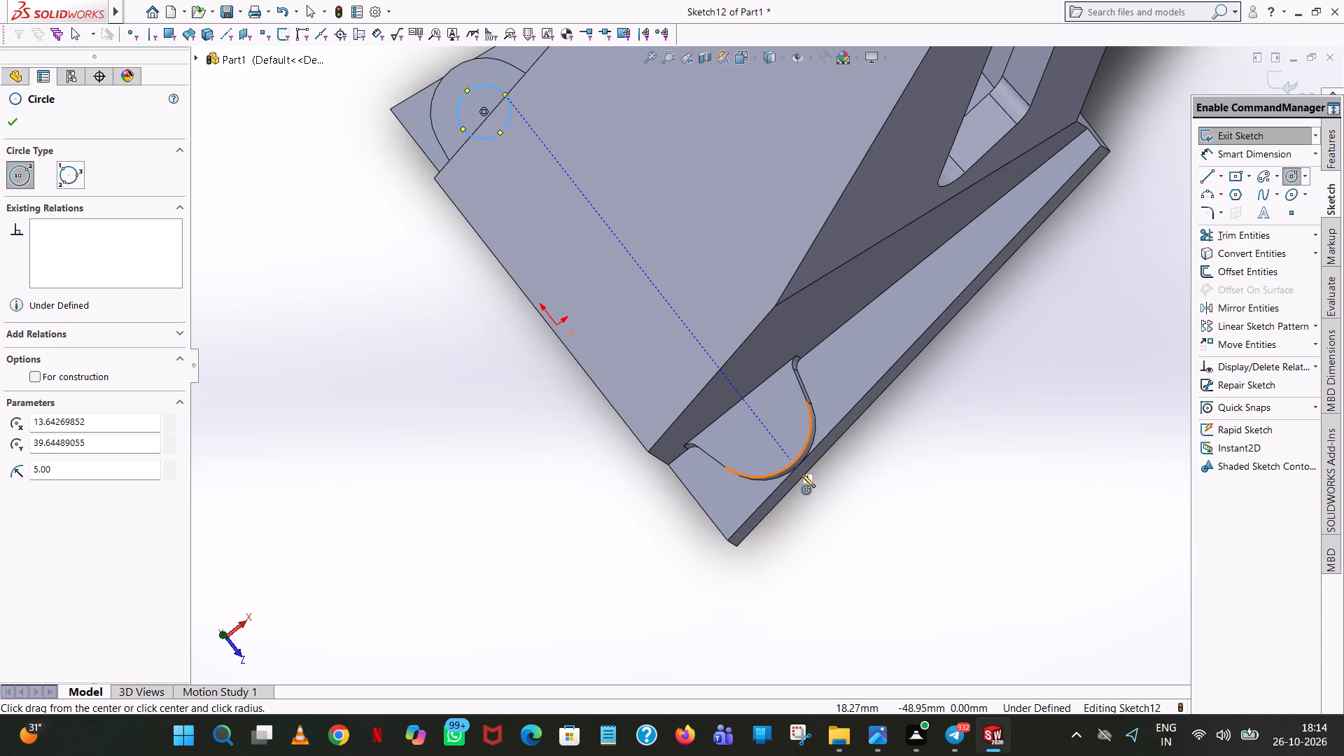
click(757, 423)
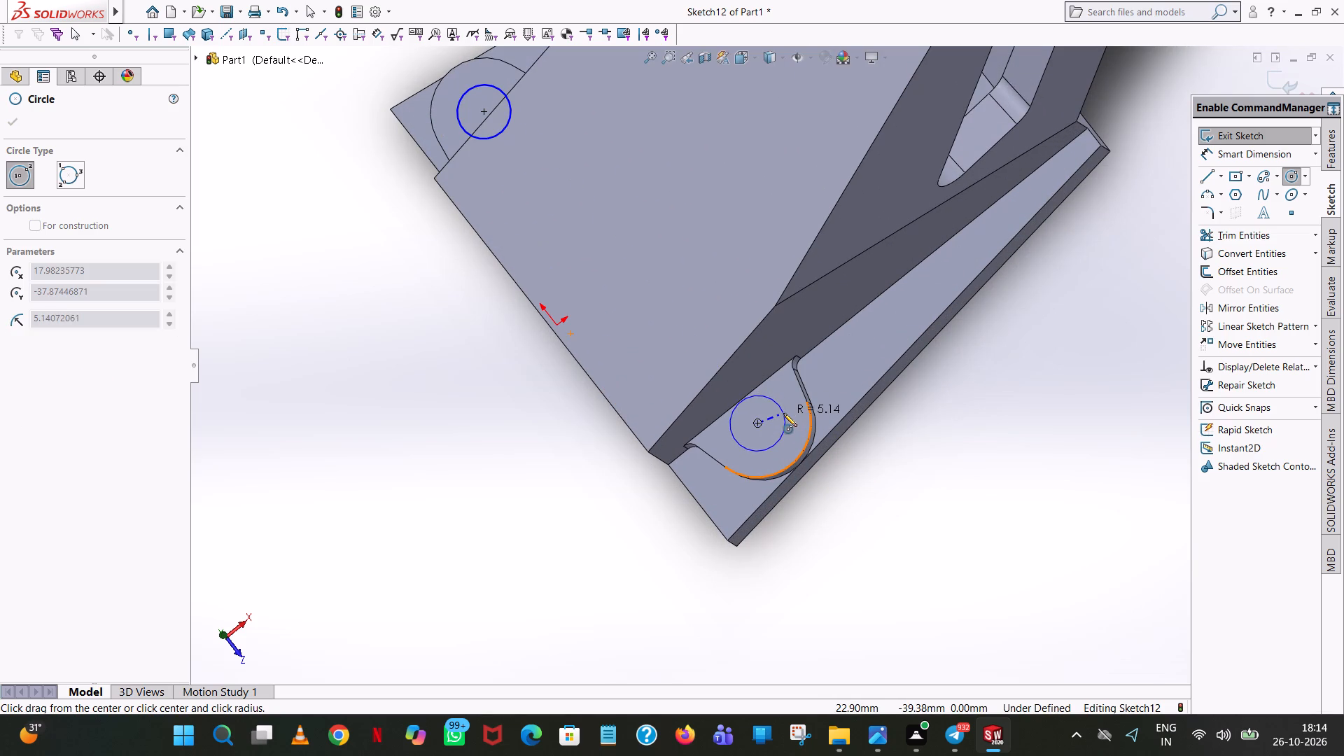
click(783, 413)
key(5)
key(Return)
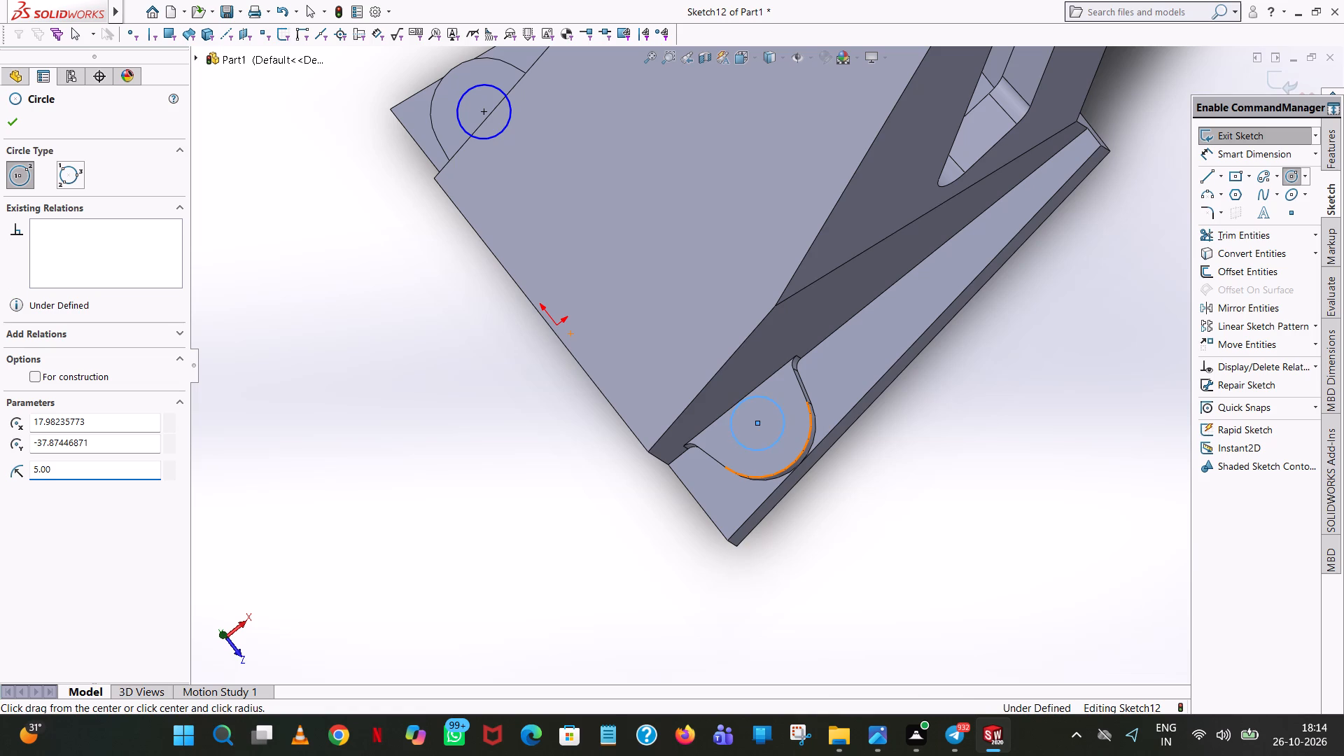
click(19, 115)
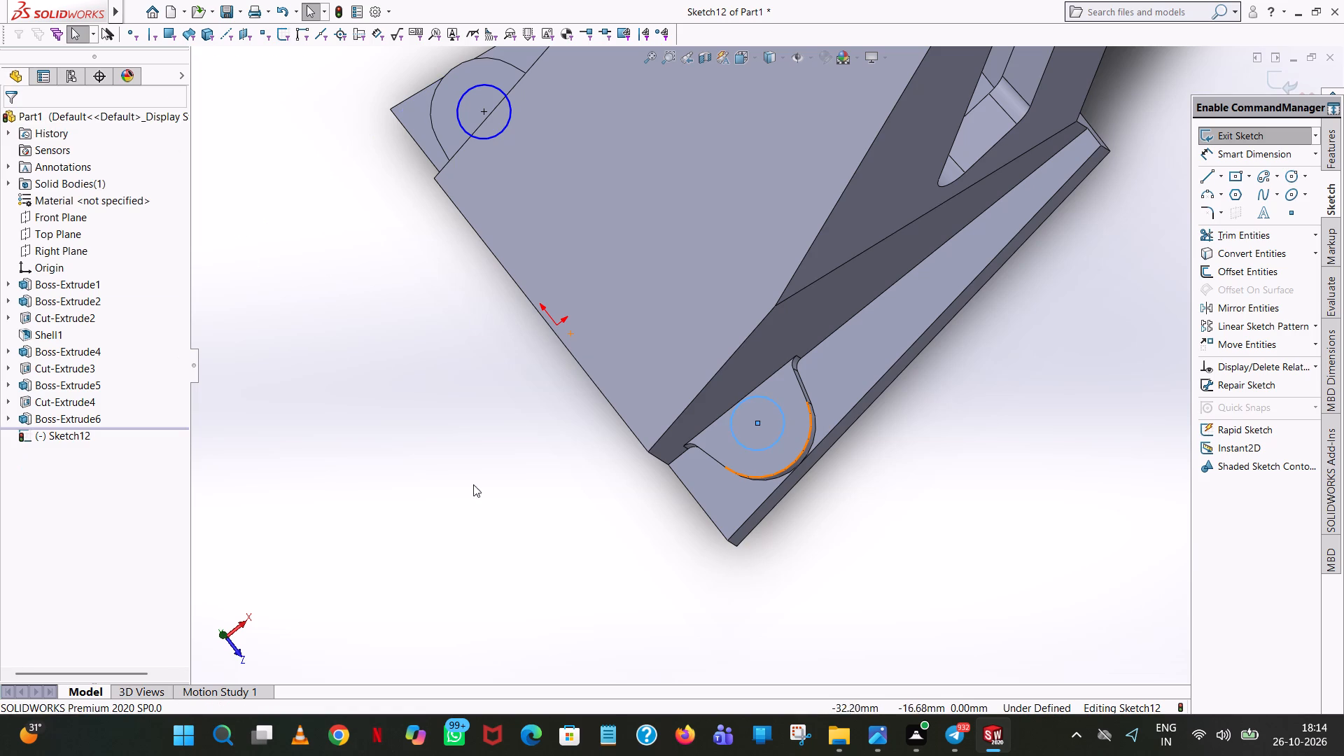
click(381, 480)
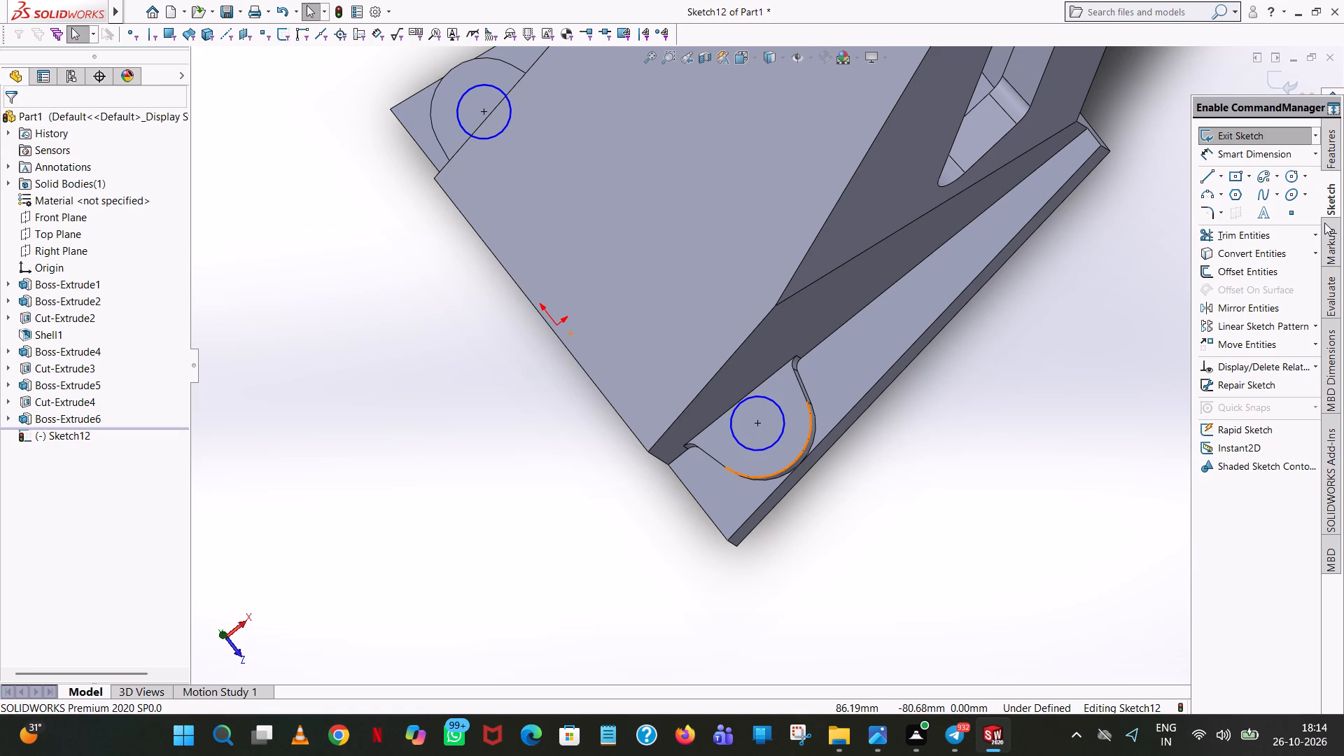
Cut both circles downward through the pads and base as a blind extruded cut 44 mm deep.
click(1331, 155)
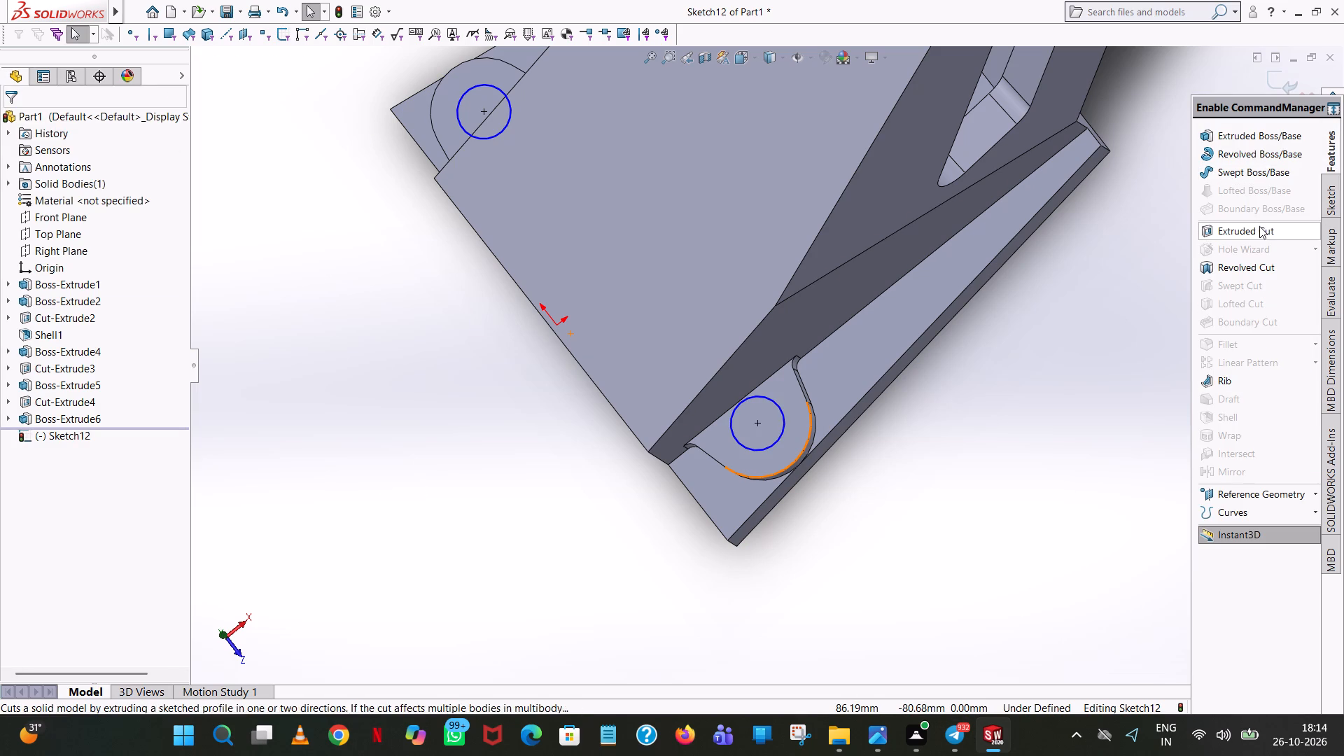
click(1259, 226)
middle_drag(909, 468, 889, 153)
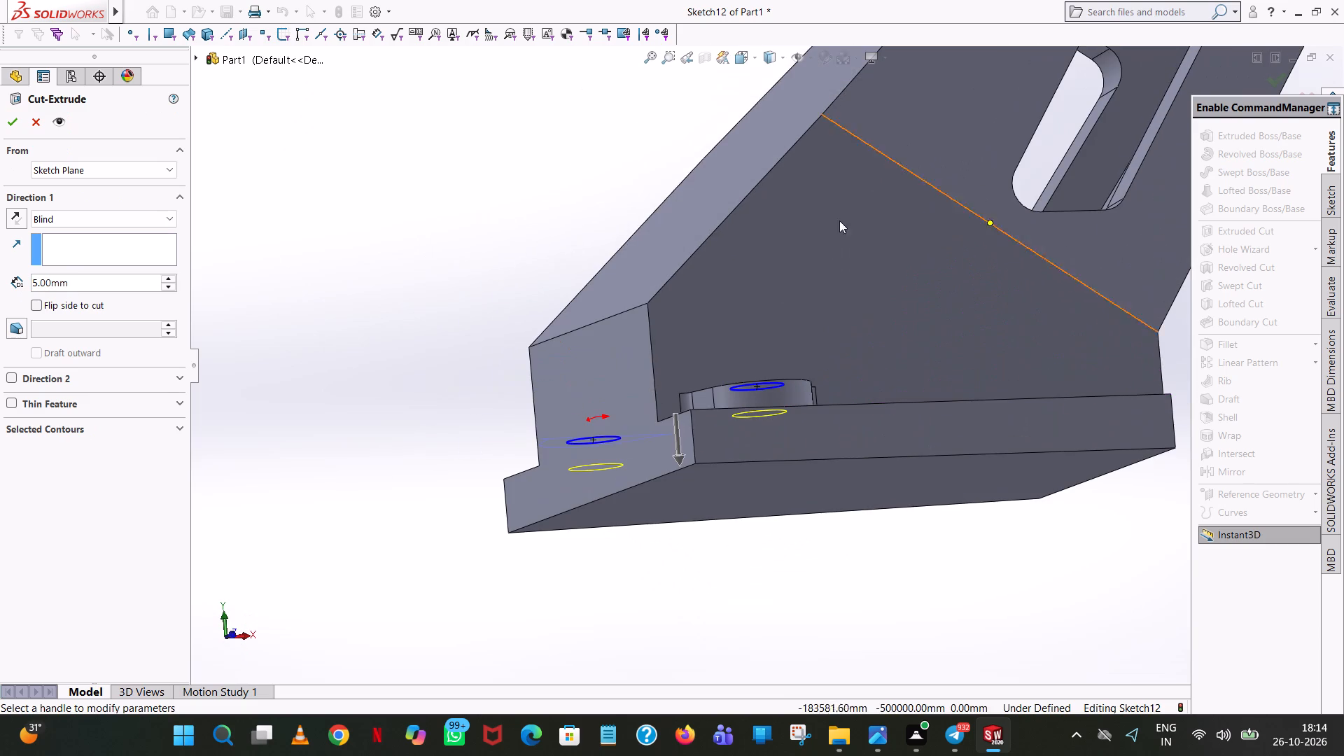
drag(676, 456, 682, 652)
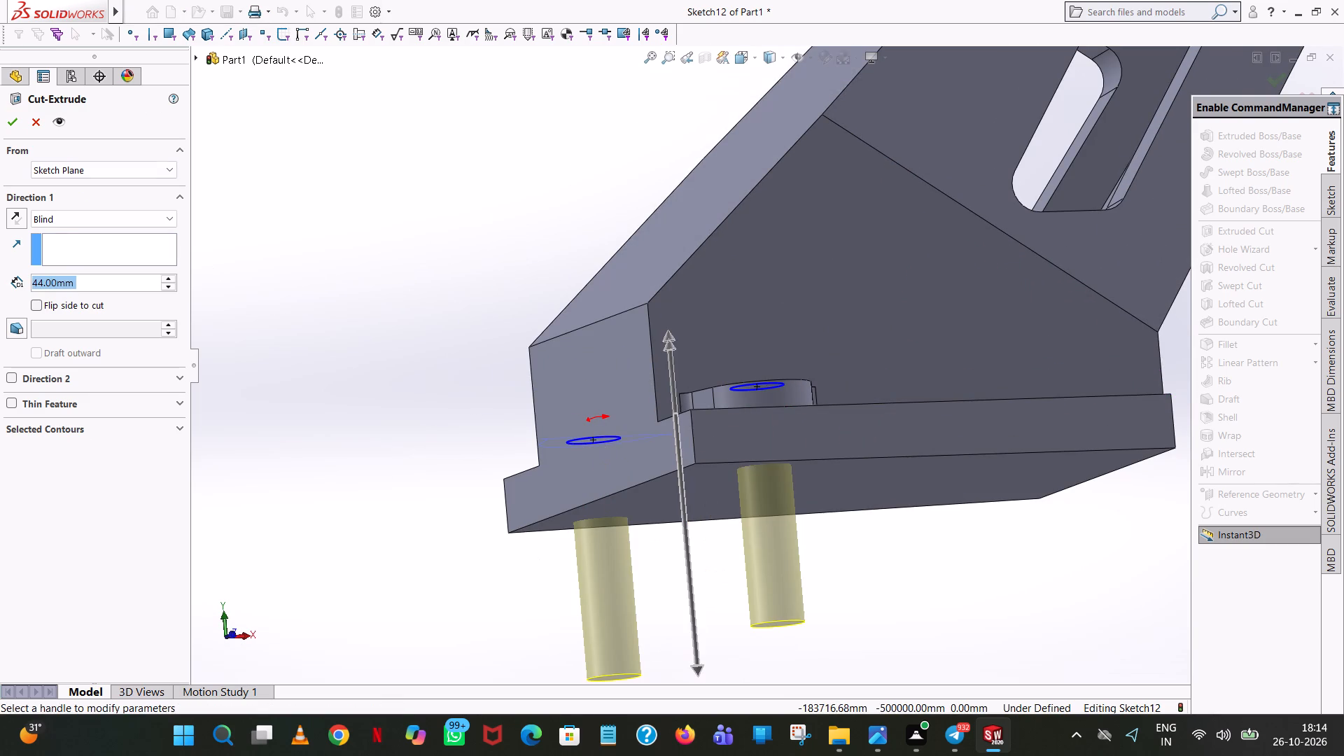
click(19, 115)
click(437, 220)
scroll(448, 220, up, 1)
middle_drag(454, 230, 528, 377)
scroll(530, 370, up, 6)
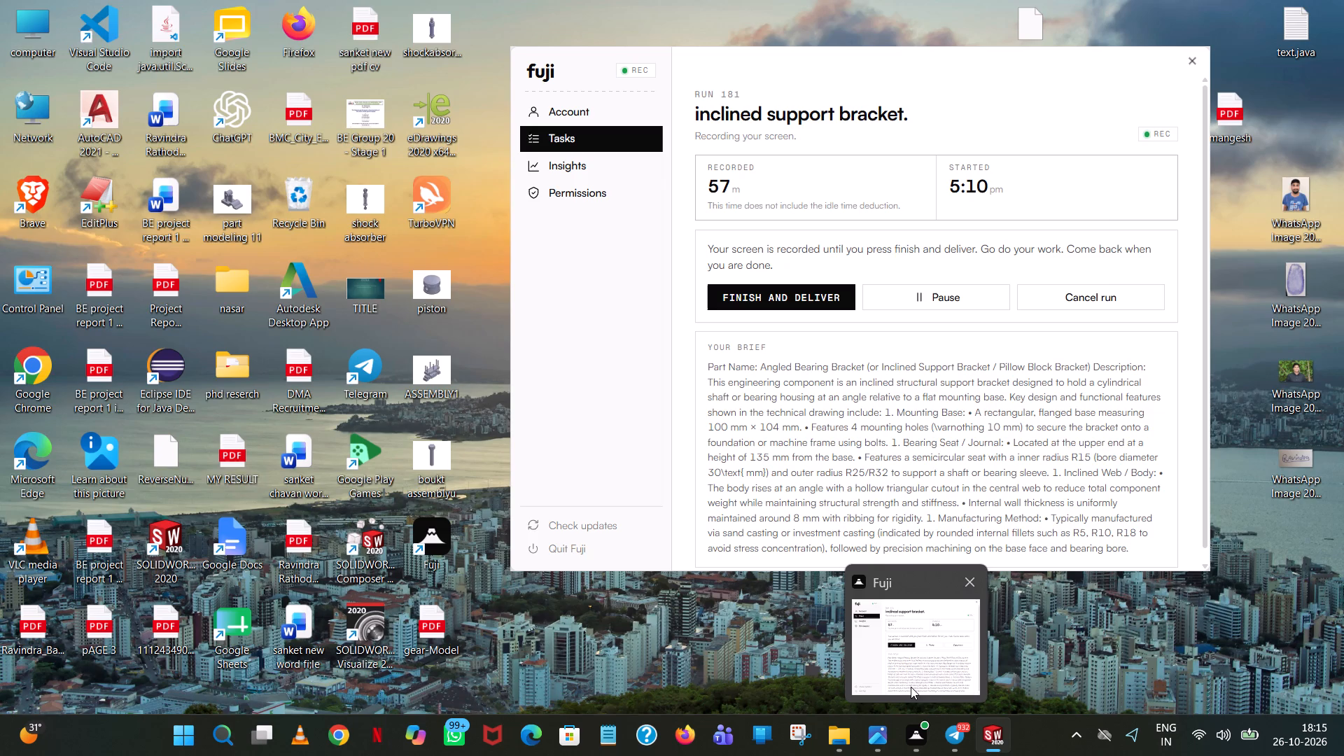
click(224, 3)
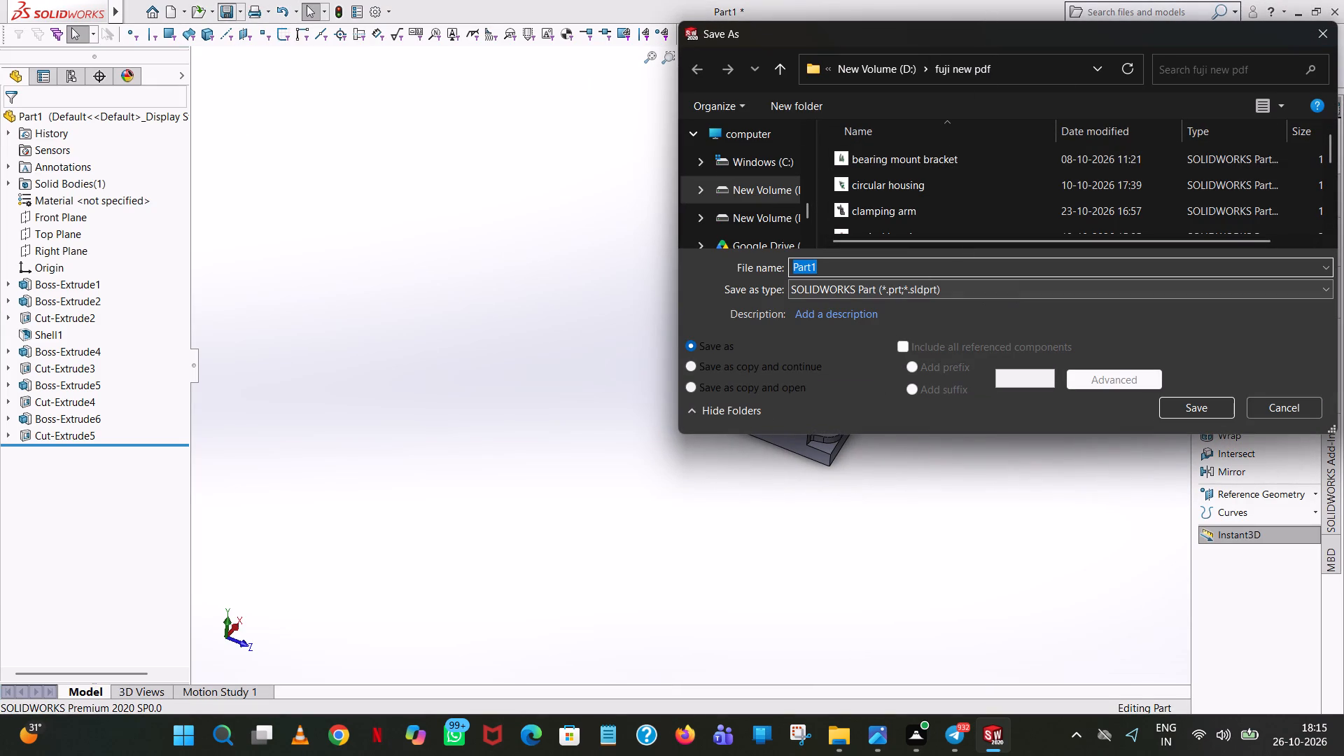
click(1263, 410)
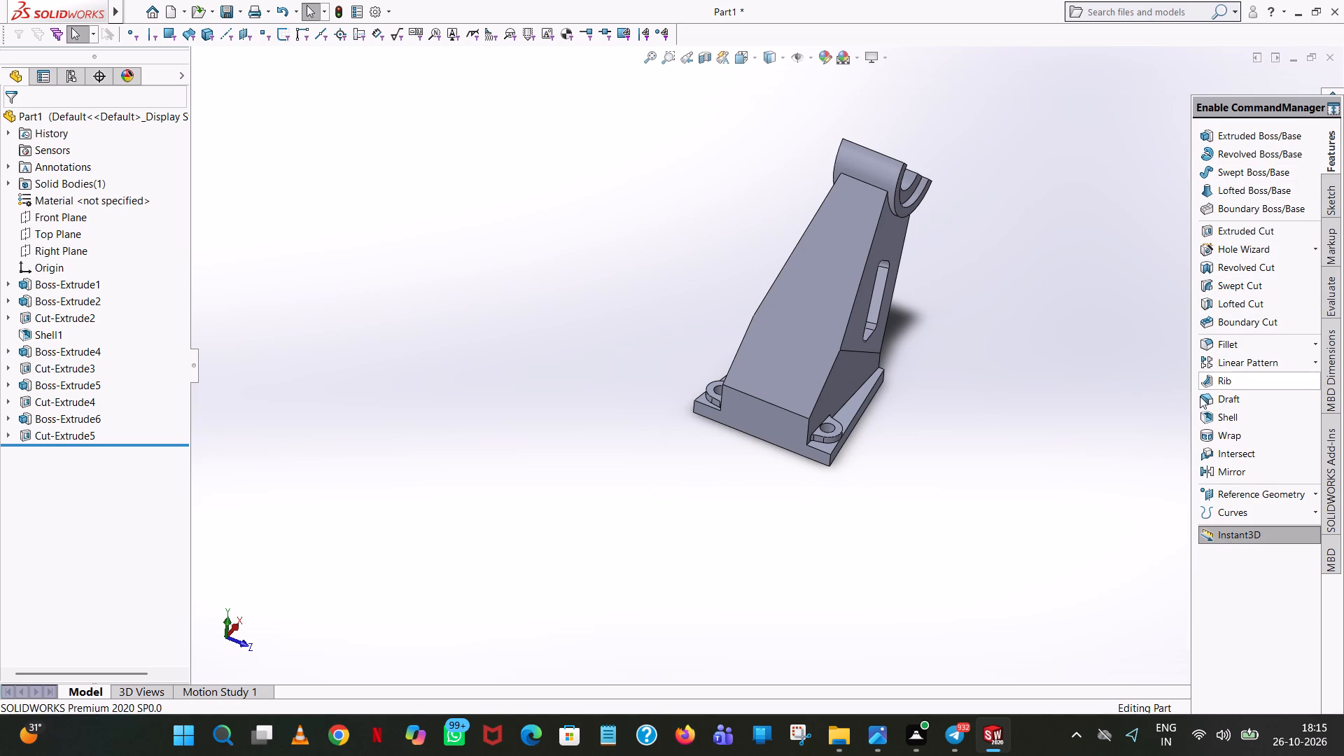
Fillet the wide-end edge where the slanted face meets the base's vertical end face, with a 10 mm radius.
click(1249, 347)
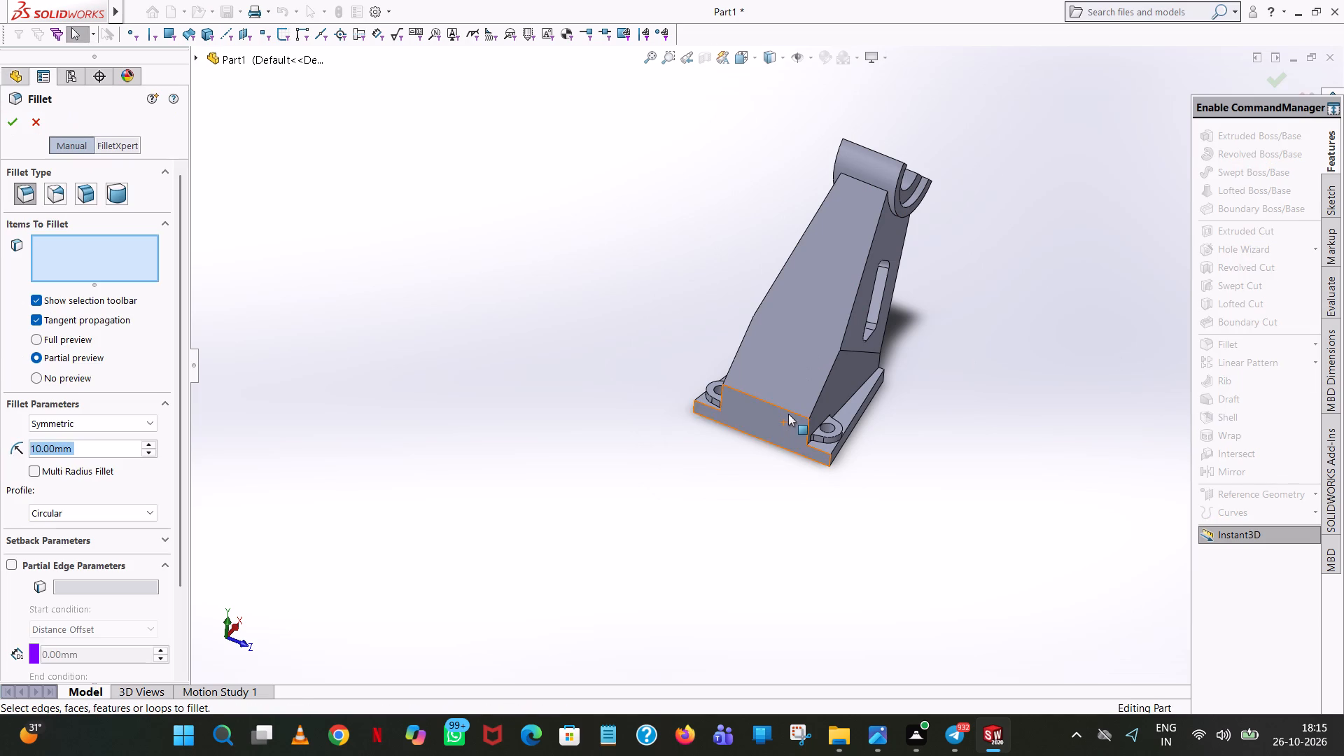
click(788, 412)
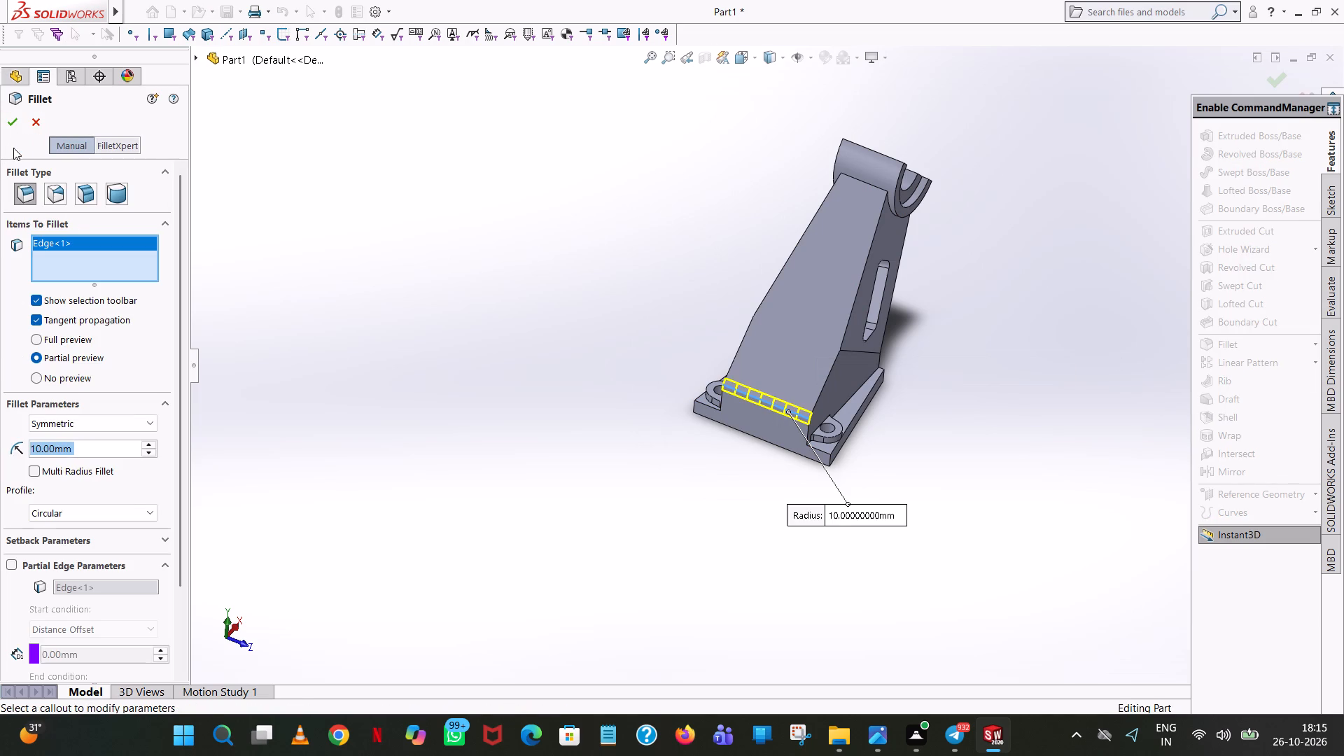
click(15, 126)
middle_drag(890, 379, 857, 379)
scroll(890, 379, up, 1)
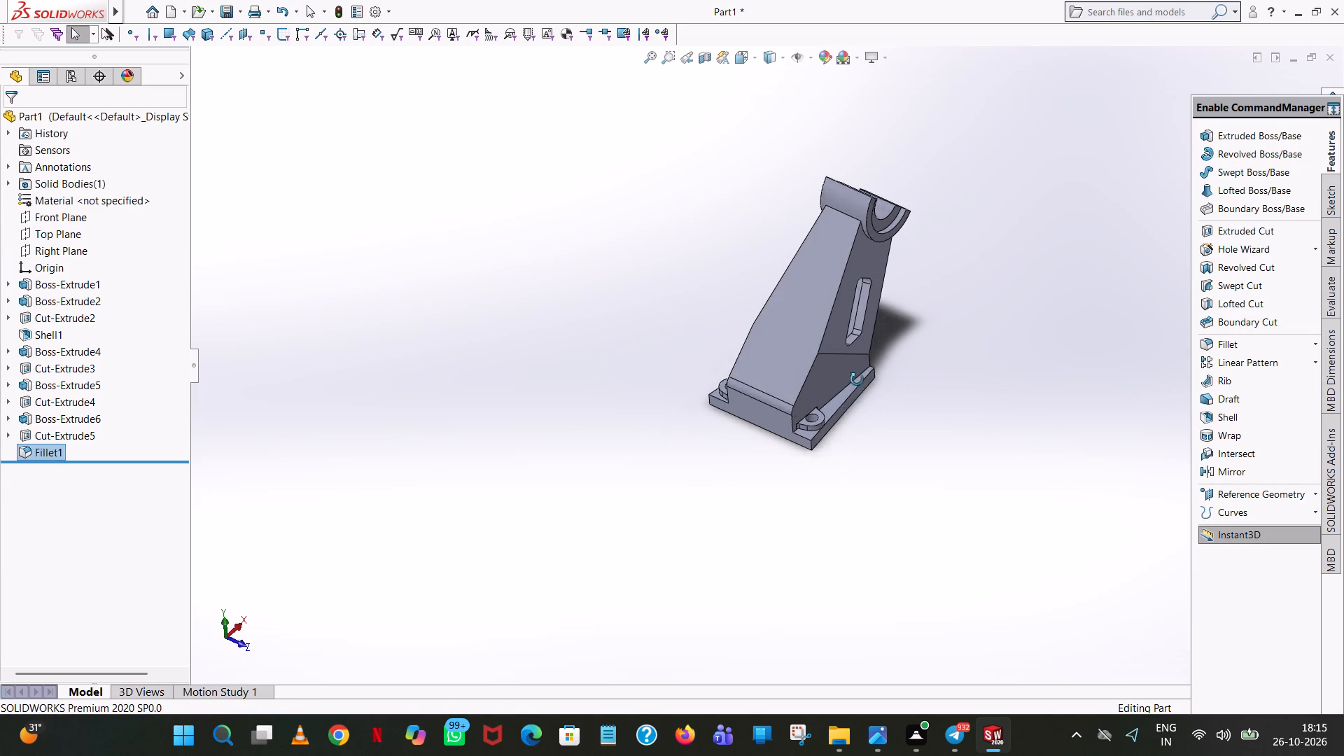
middle_drag(857, 379, 766, 316)
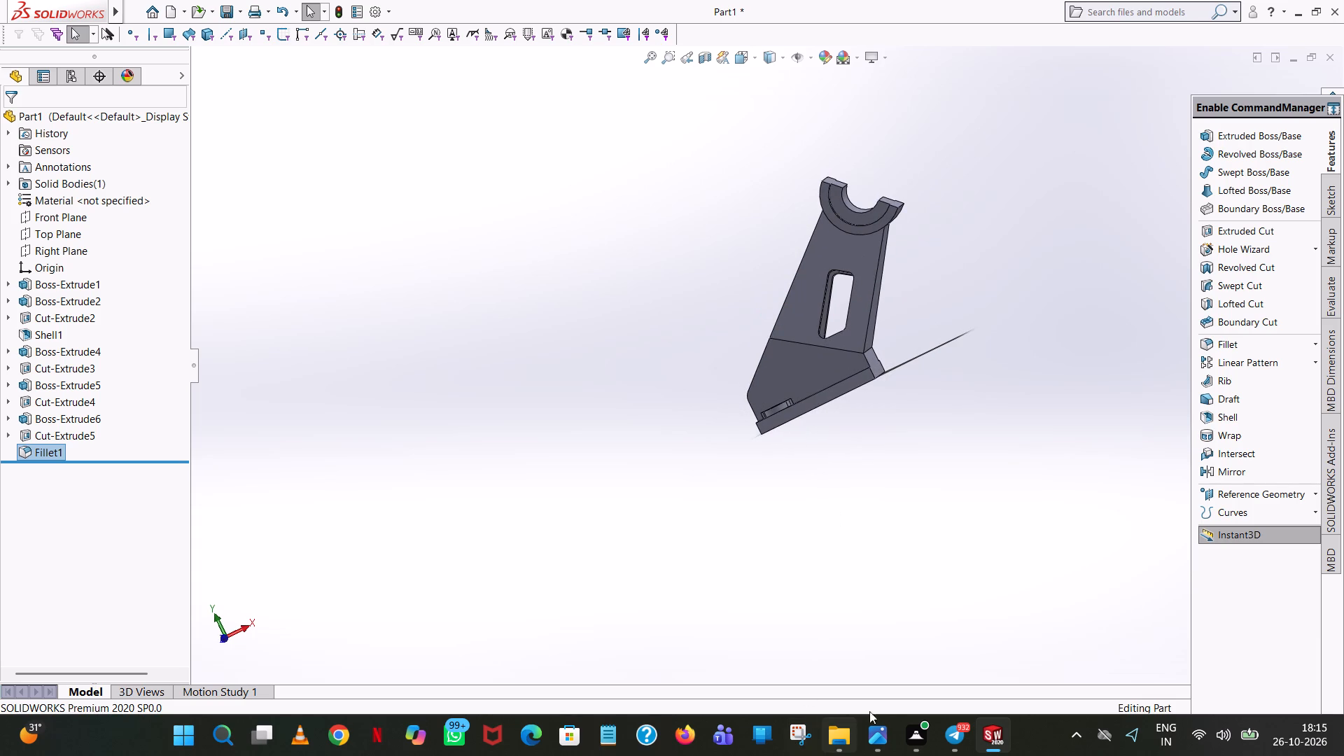
Fillet the edge at the opposite end where the arm's back face meets the base's end face, with a 10 mm radius.
click(1238, 344)
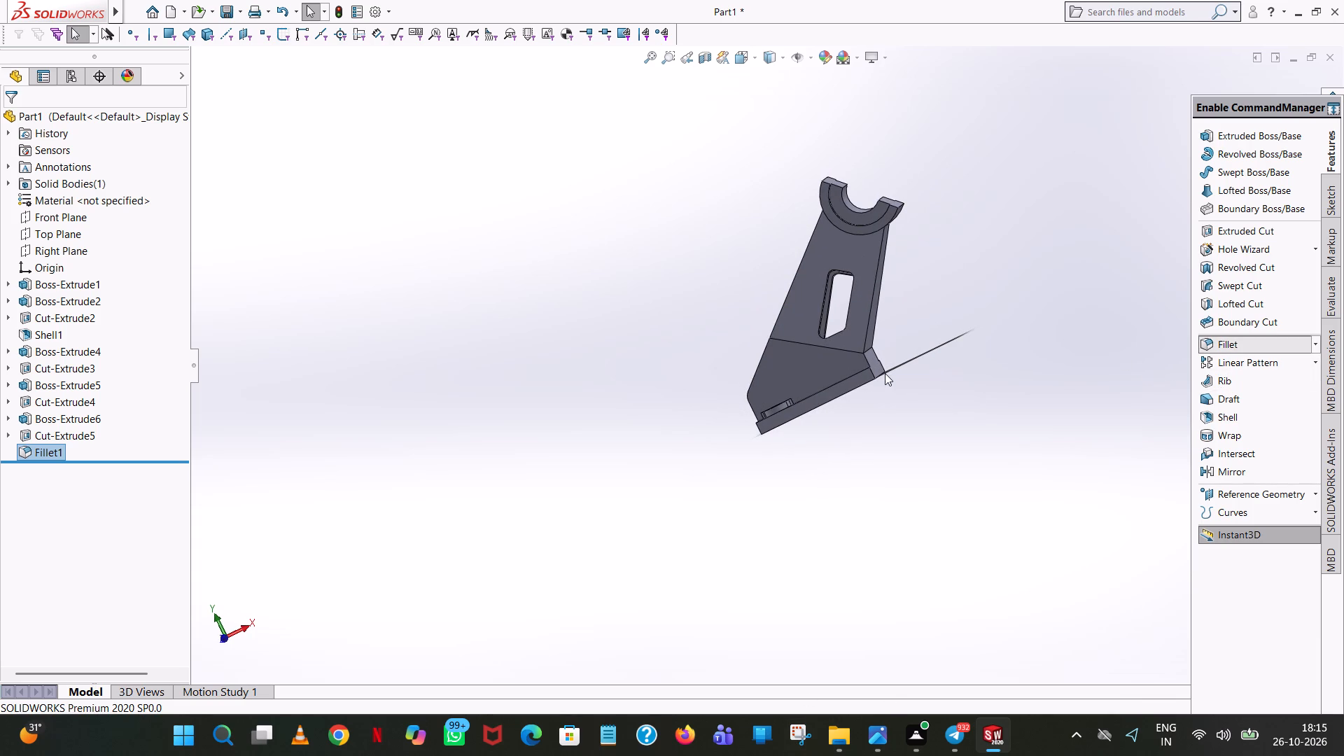
scroll(884, 332, down, 6)
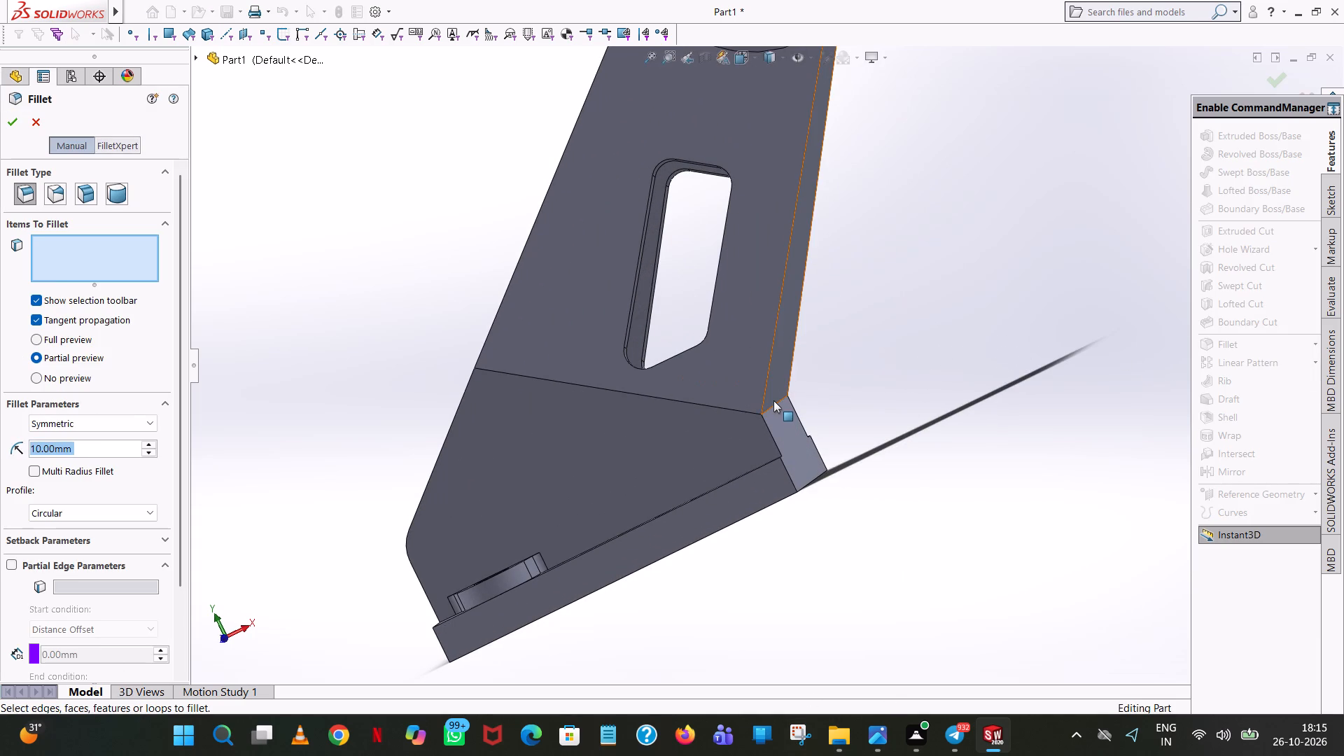
click(773, 405)
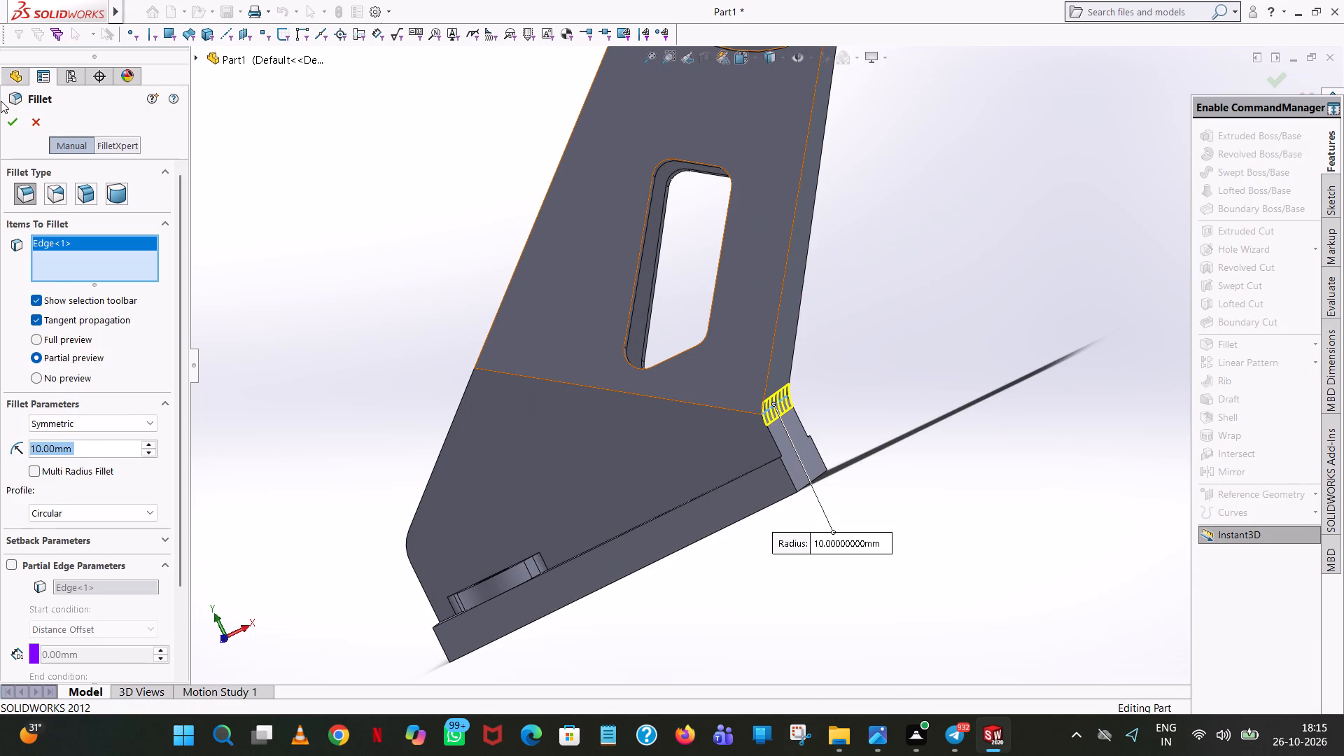
click(4, 115)
middle_drag(880, 329, 909, 337)
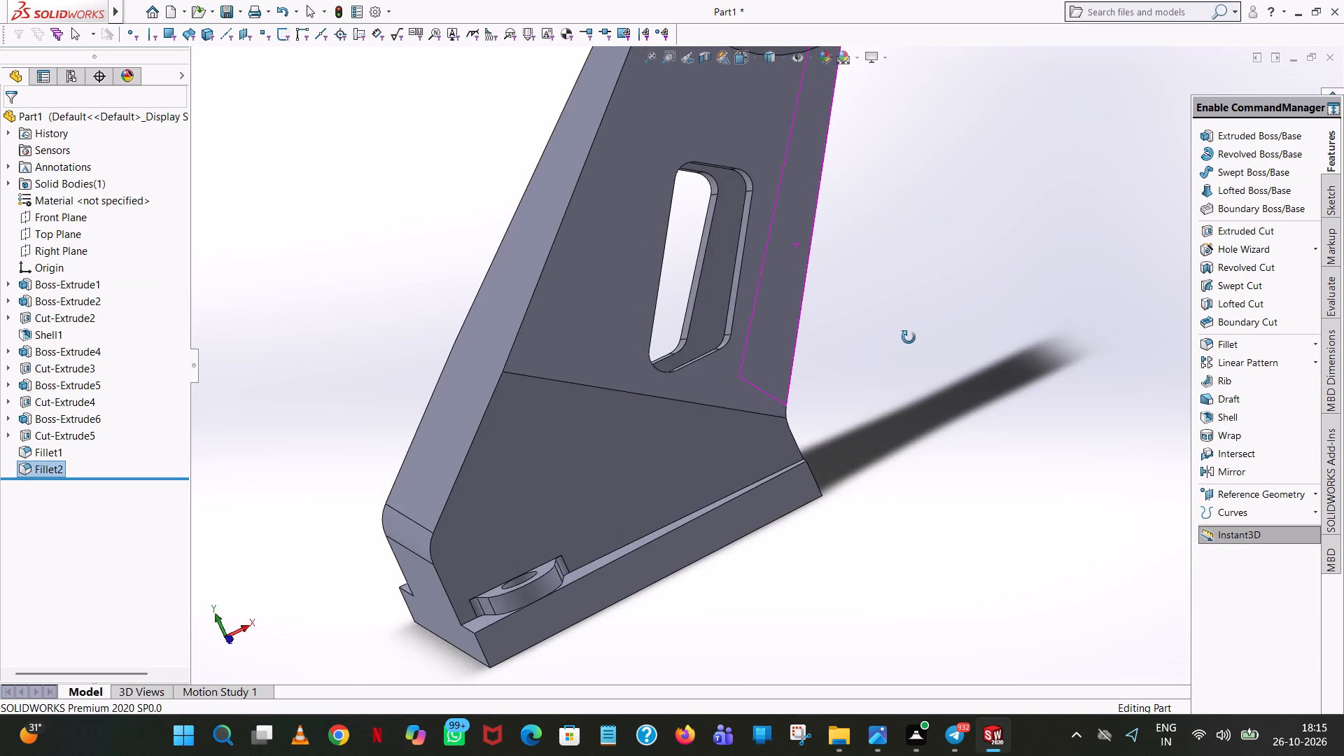
middle_drag(909, 337, 920, 388)
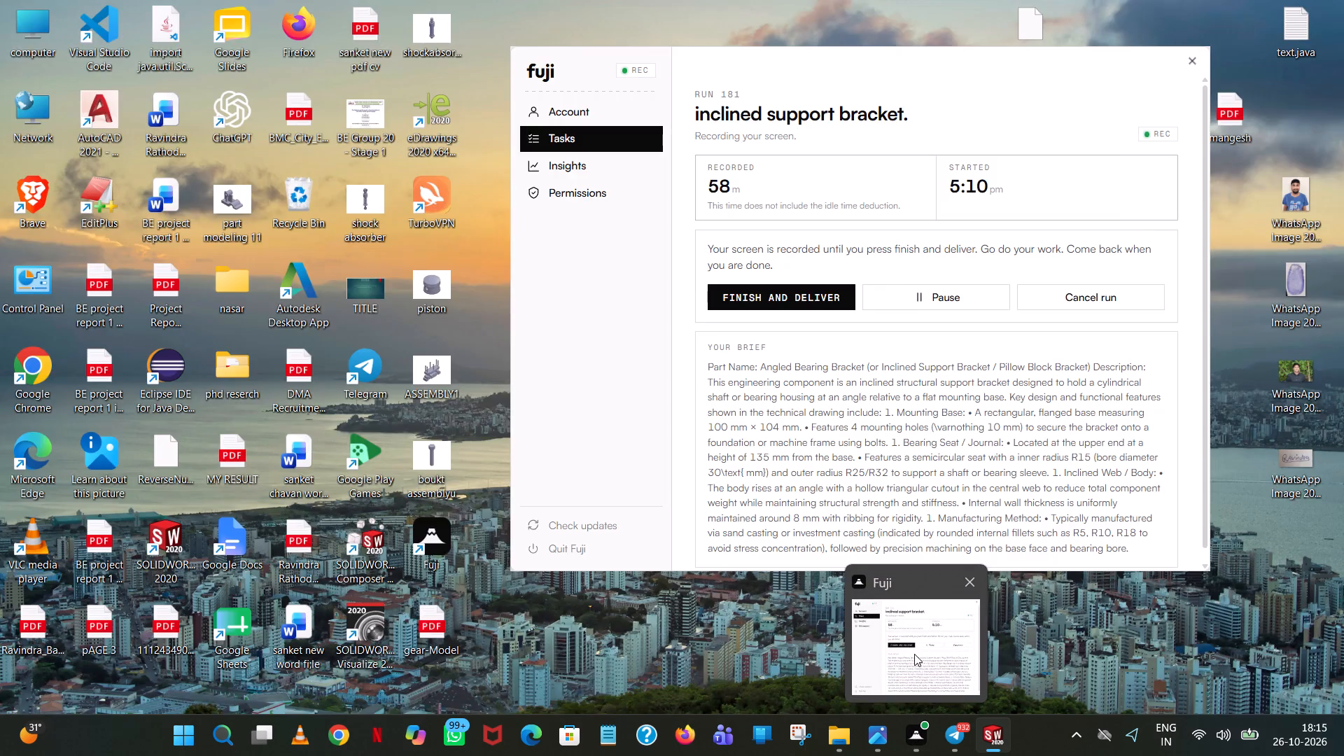
Save a PDF copy of the model as "inclined support bracket" in the "fuji new pdf" folder.
click(228, 13)
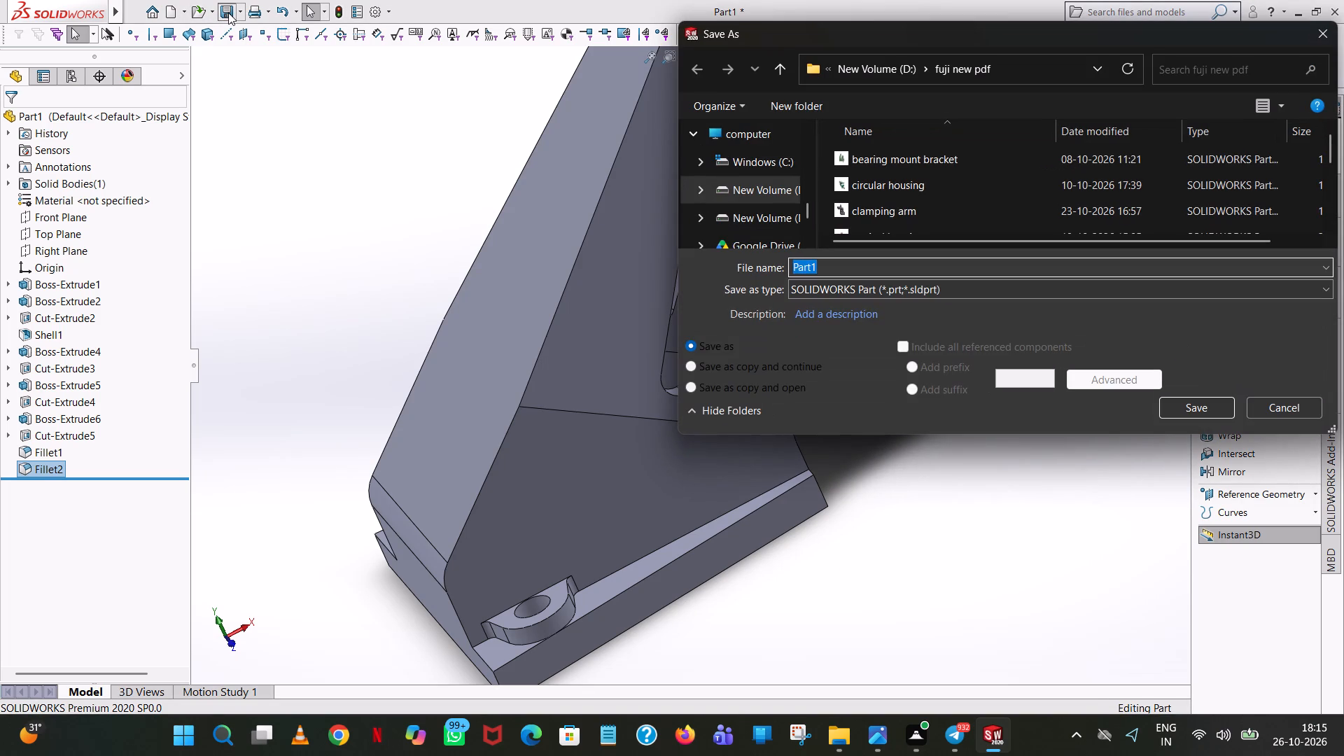
text(inclined)
key(space)
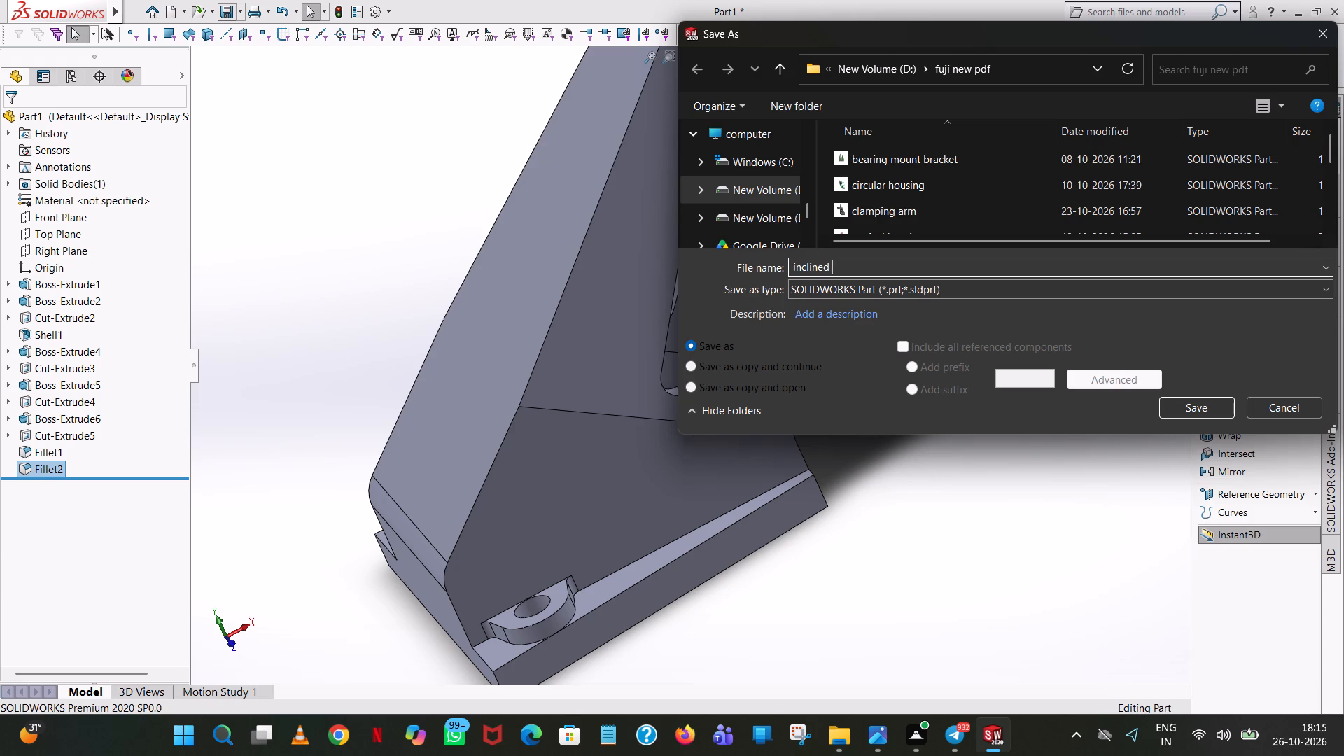
text(supporty)
key(space)
key(BackSpace)
key(BackSpace)
key(space)
text(bracket)
click(1062, 292)
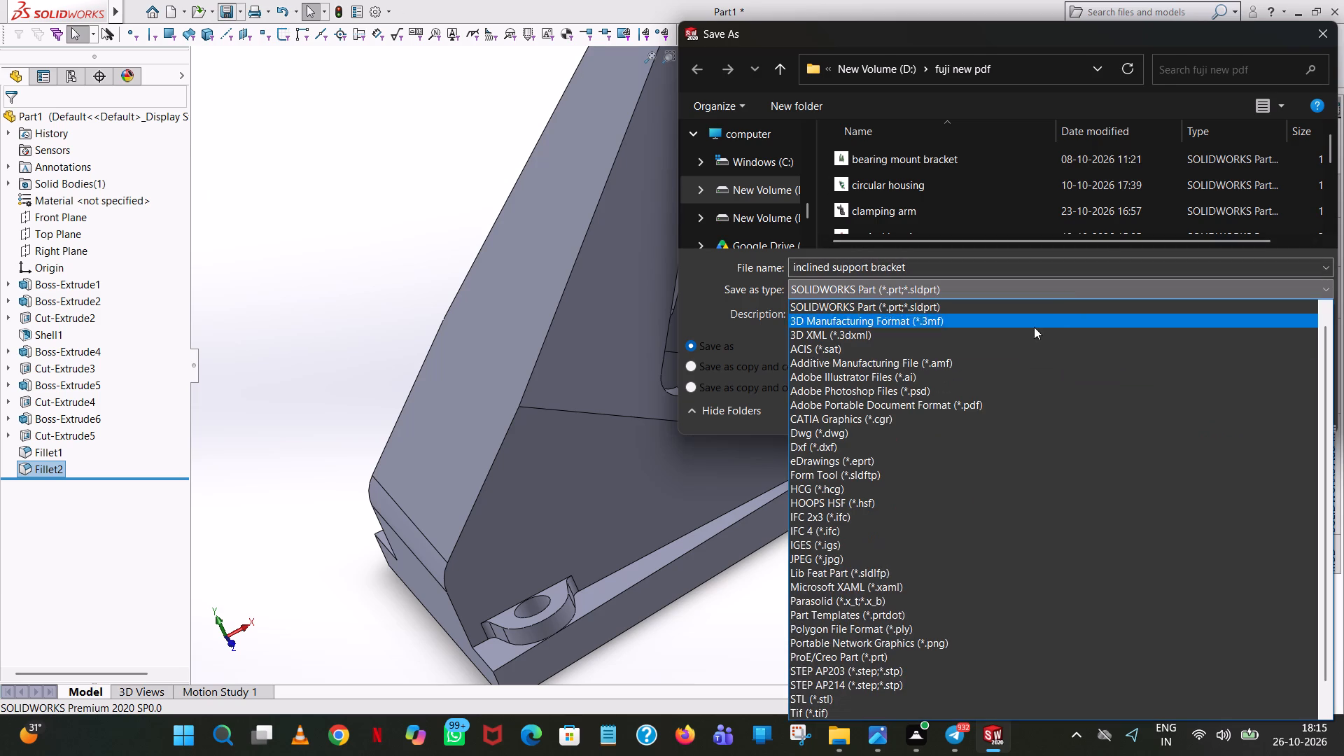
click(980, 407)
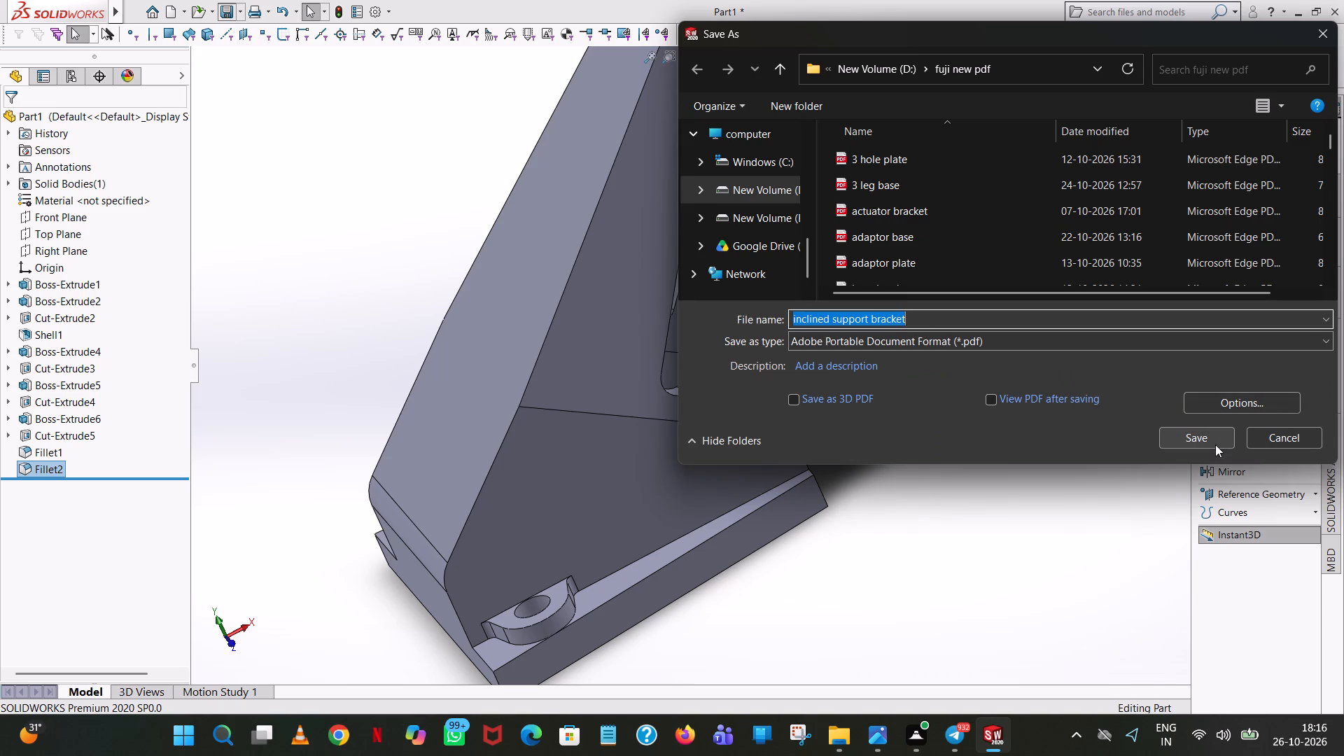
click(1213, 442)
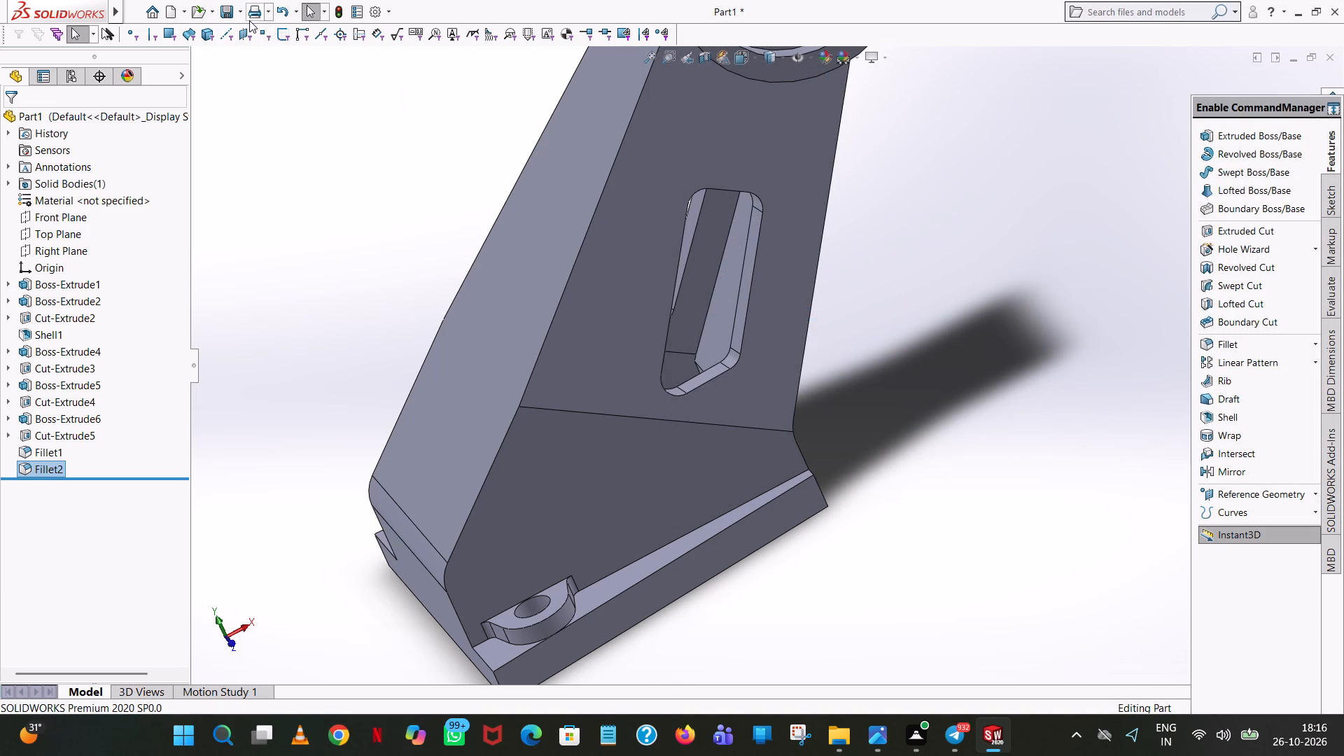
Save the model as a SOLIDWORKS part named "inclined support bracket" in the "fuji new design" folder on drive D.
click(243, 13)
click(253, 51)
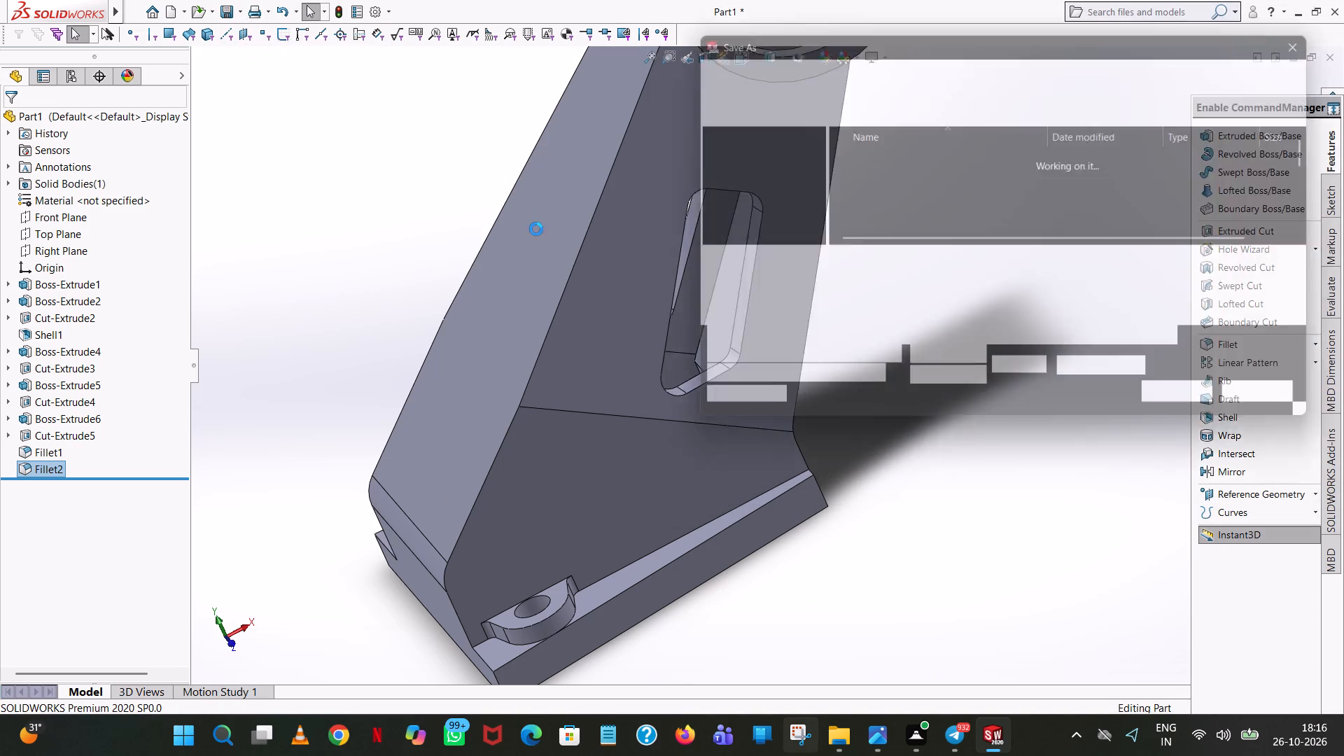
click(778, 65)
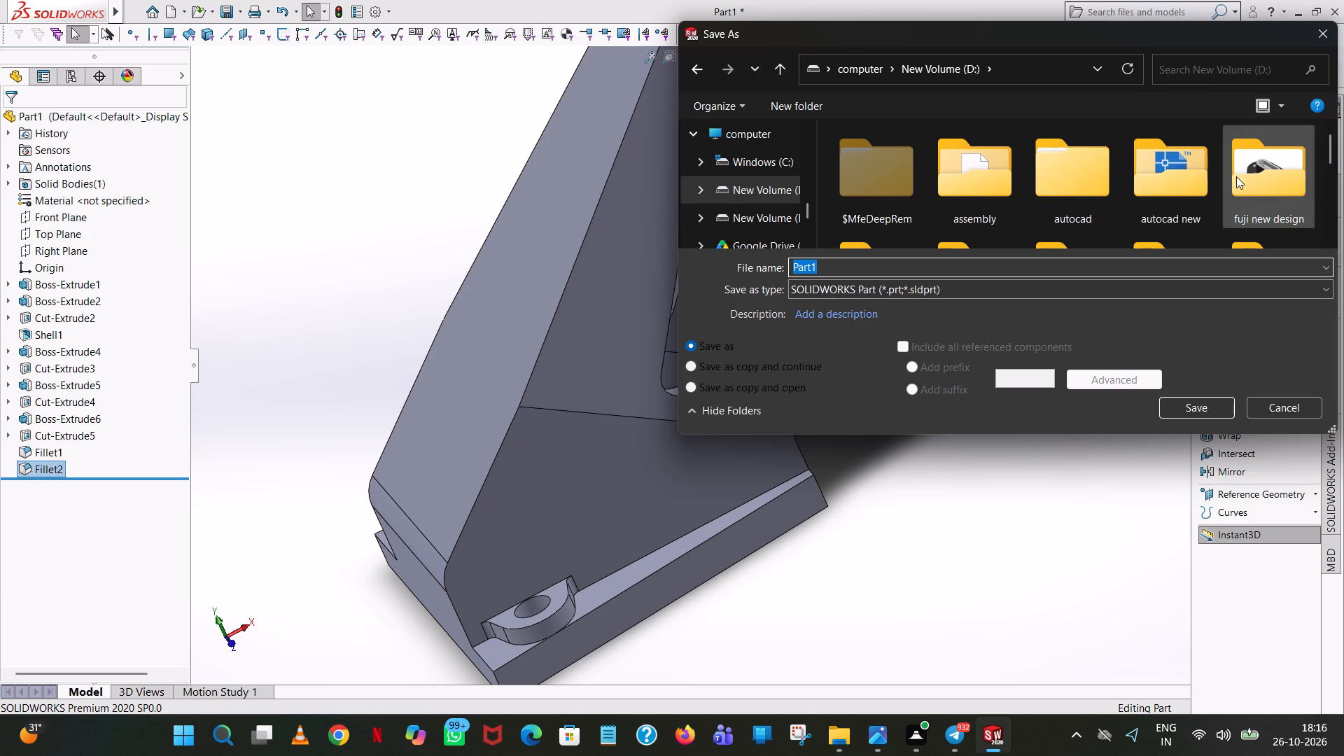
double_click(1280, 176)
click(967, 257)
double_click(951, 267)
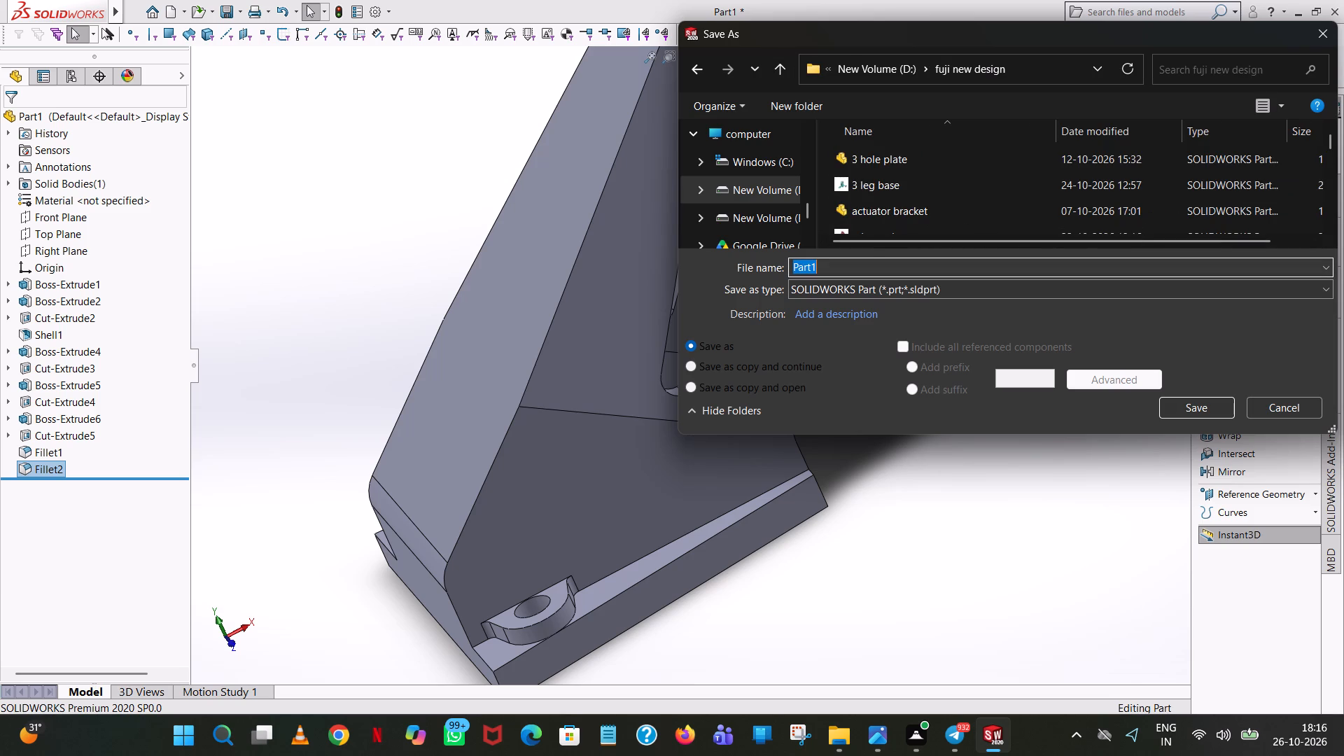
text(inv)
key(BackSpace)
text(clined support brac)
key(space)
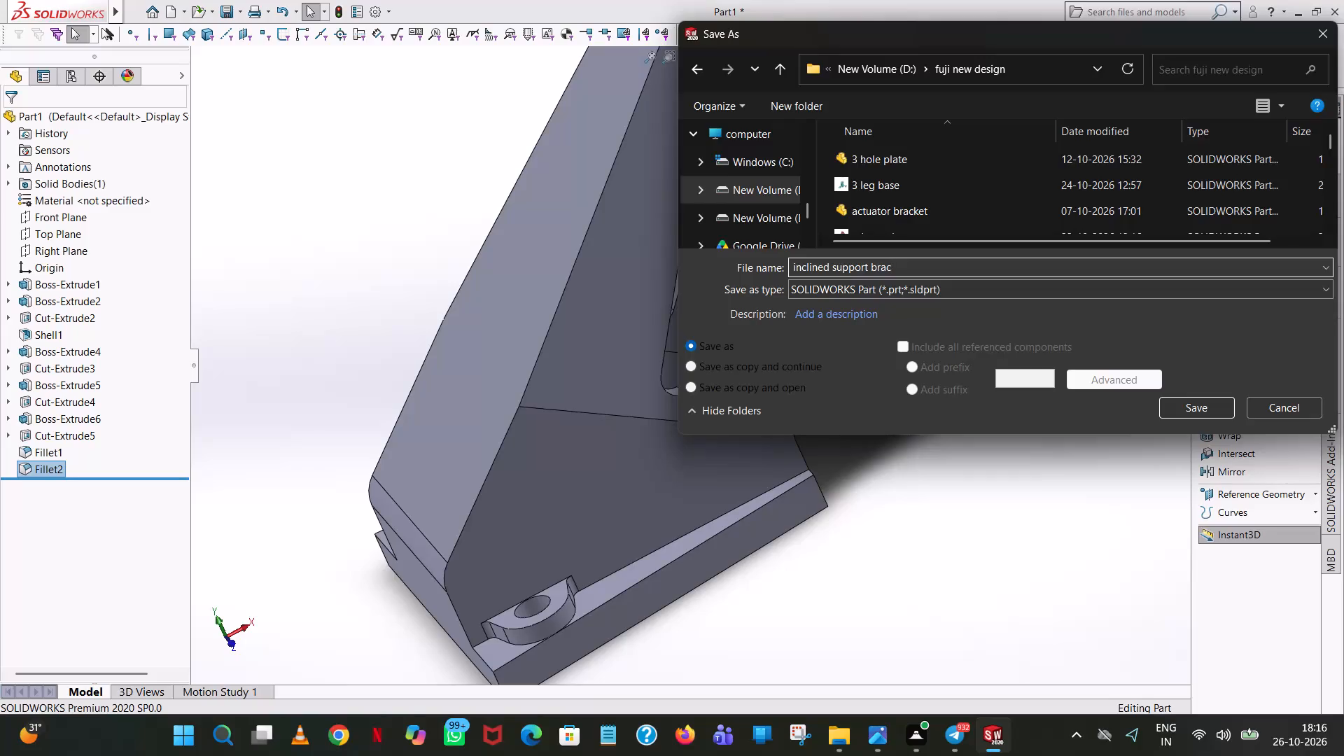
key(BackSpace)
text(ket)
click(1206, 408)
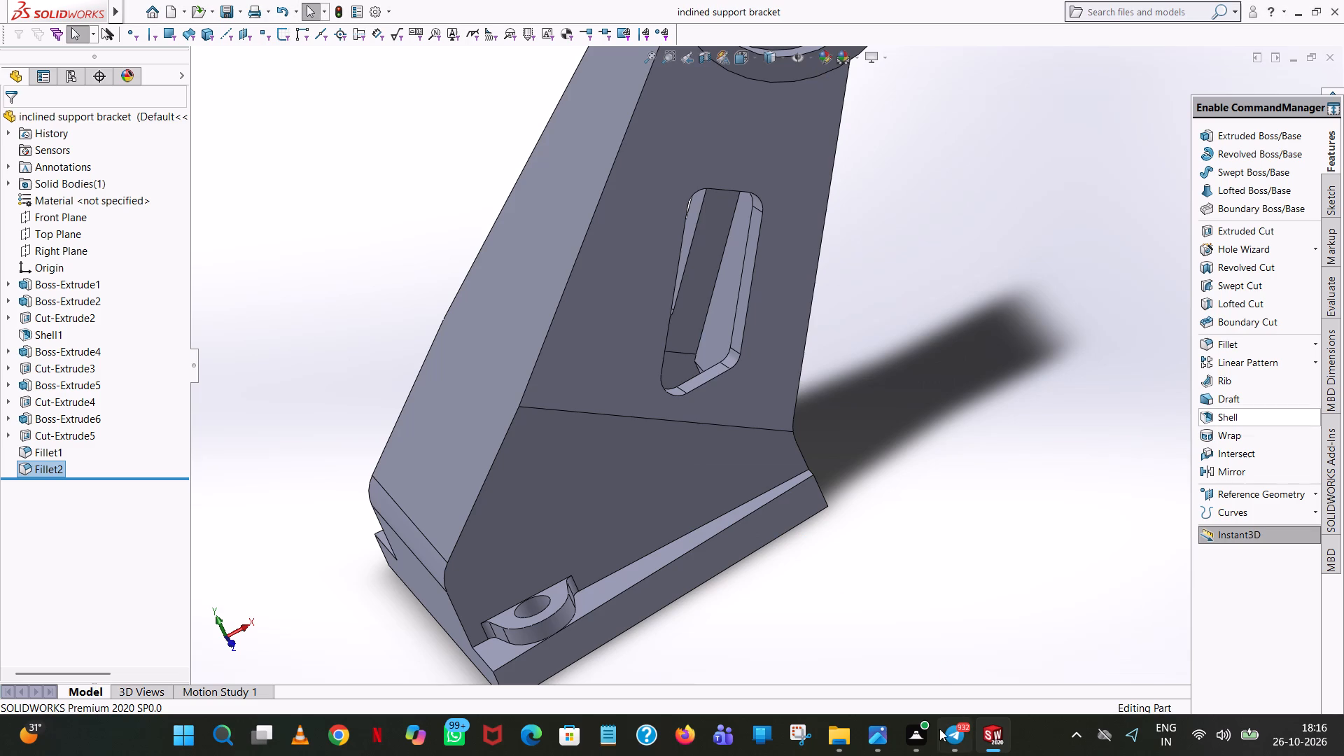